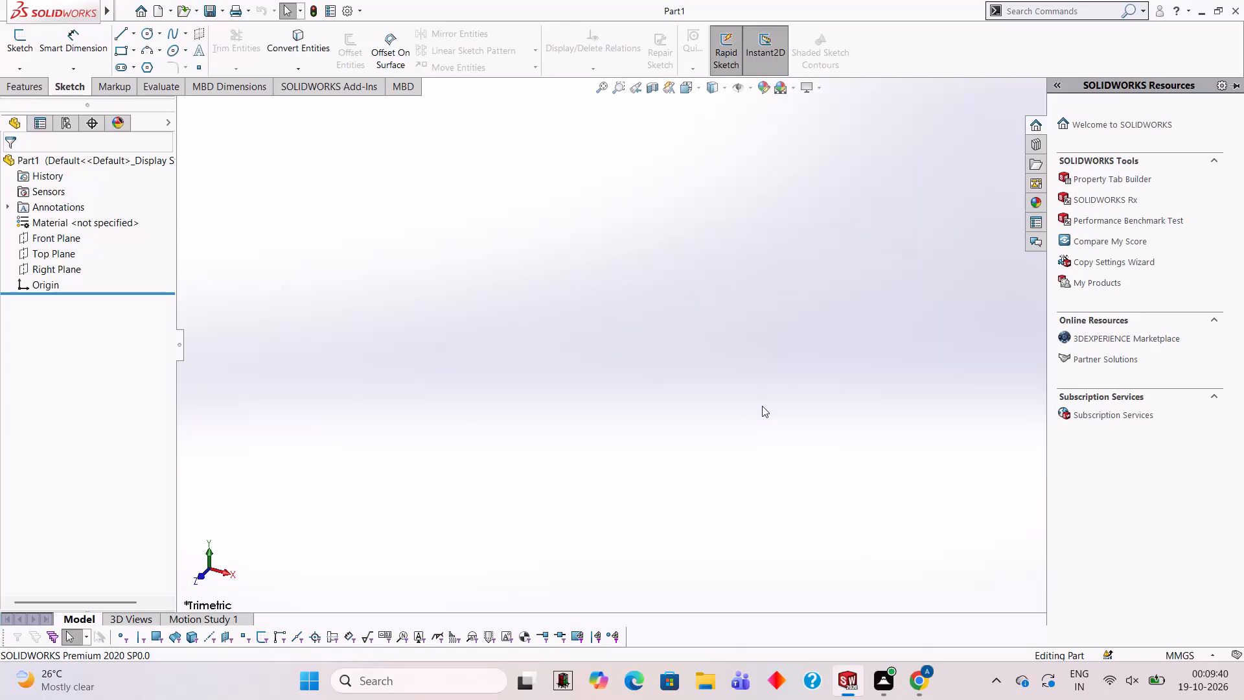
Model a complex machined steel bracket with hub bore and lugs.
Sketch a 92 mm wide by 32 mm high rectangle on the Front Plane with lines, starting from the origin.
{"action": "left_click", "coordinate": [77, 237]}
{"action": "left_click", "coordinate": [84, 224]}
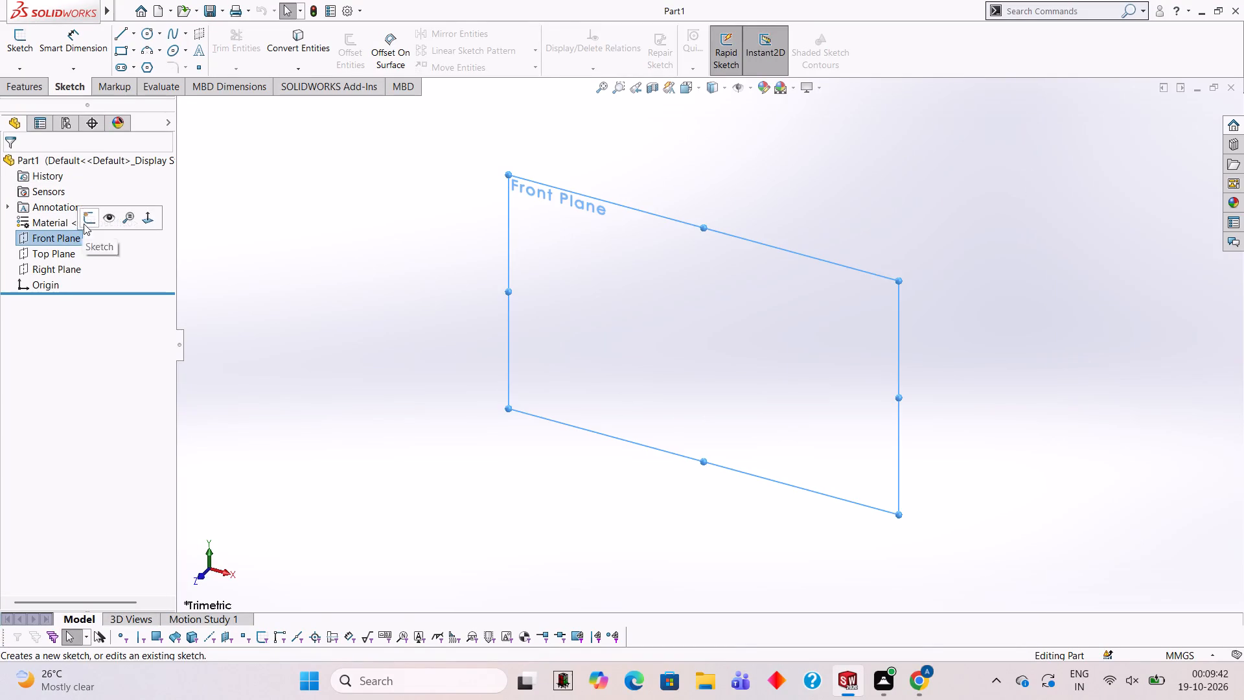
{"action": "left_click", "coordinate": [639, 293]}
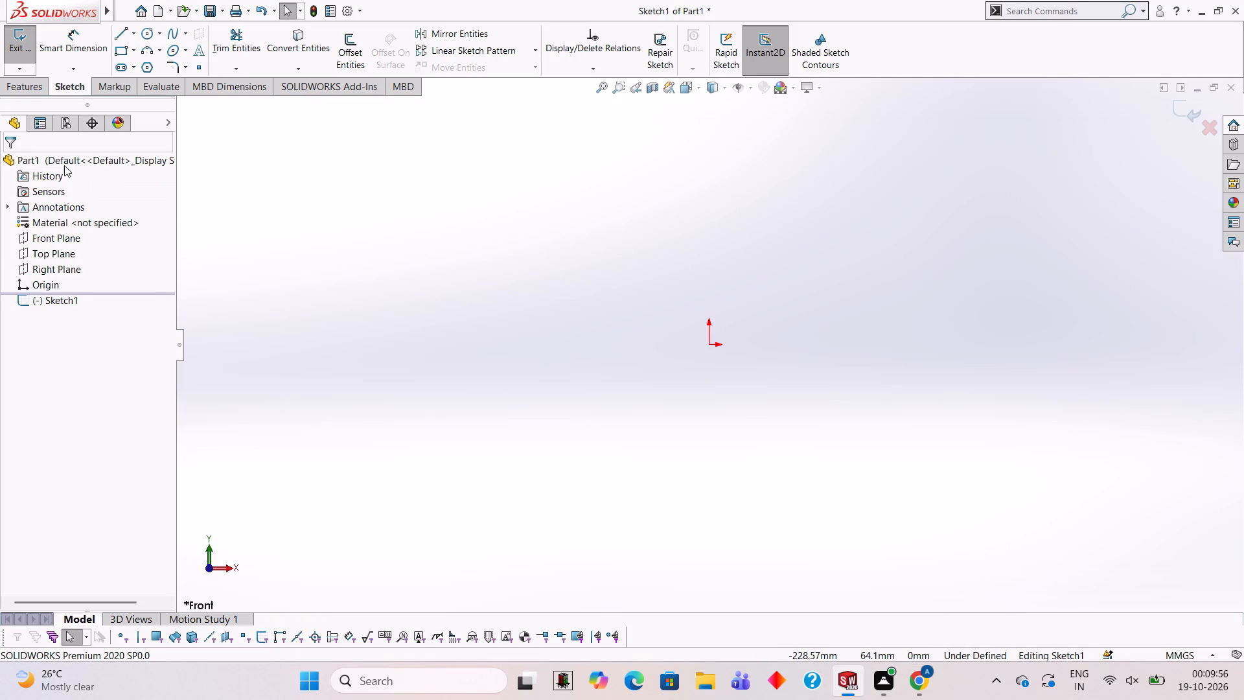
{"action": "left_click", "coordinate": [123, 35]}
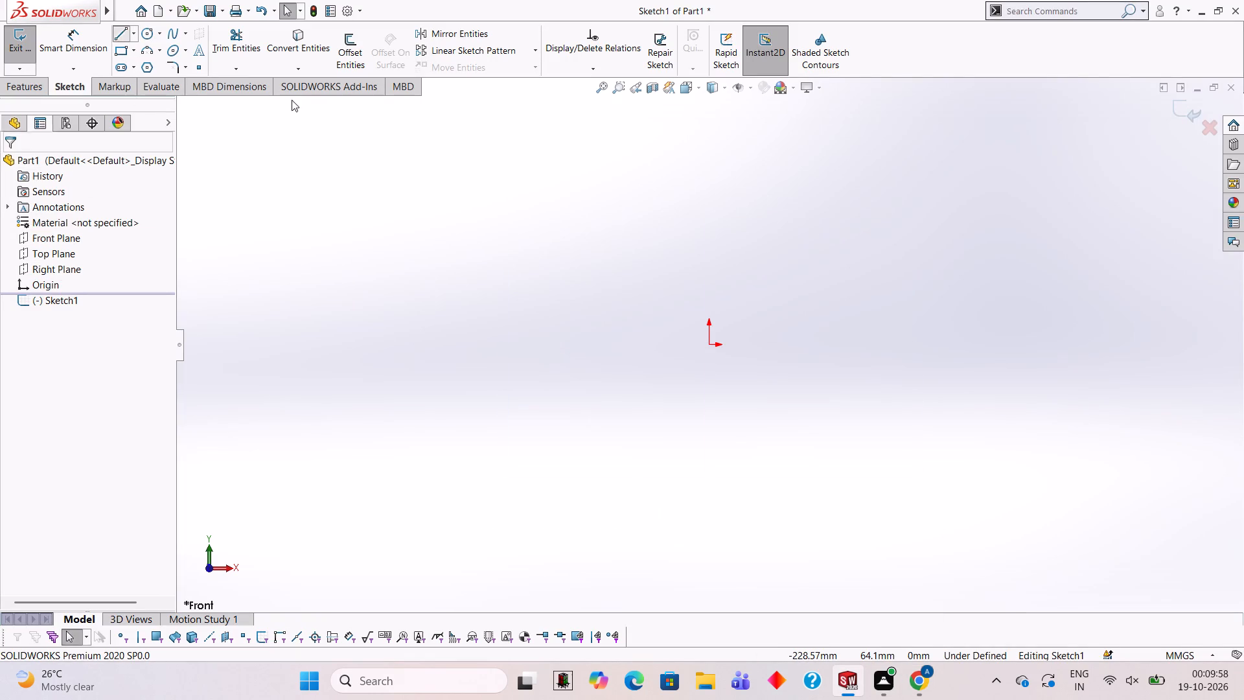
{"action": "left_click", "coordinate": [709, 346]}
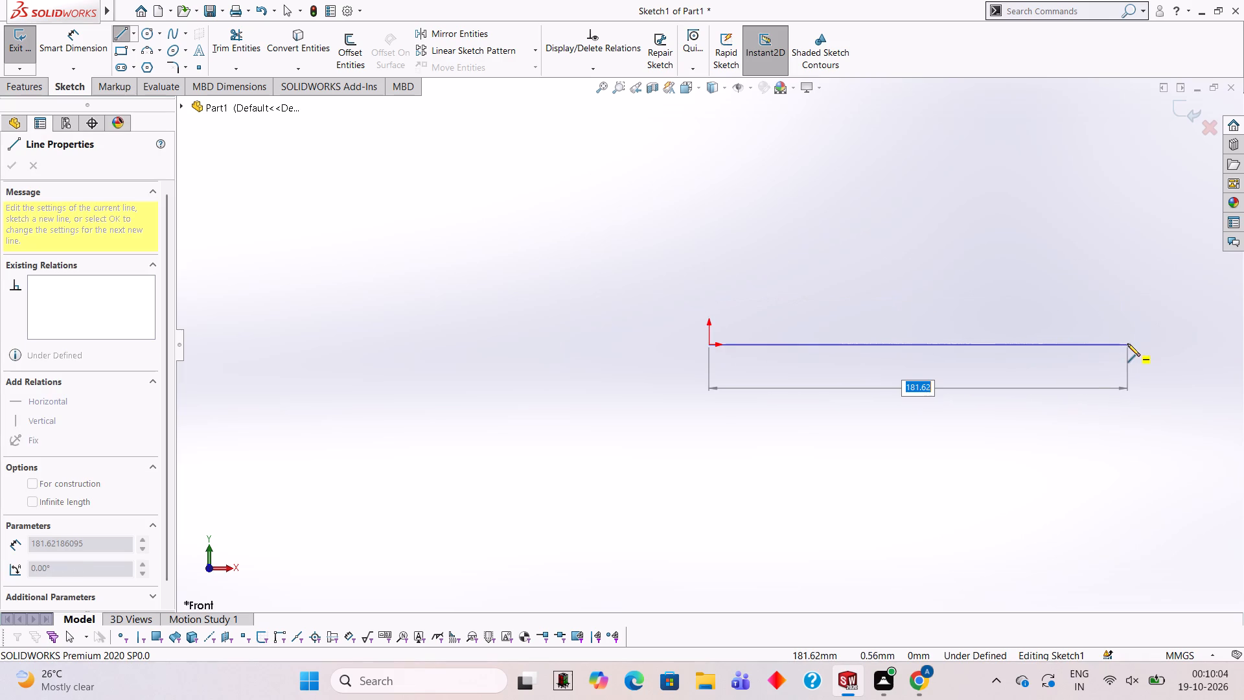
{"action": "type", "text": "92"}
{"action": "key", "text": "Return"}
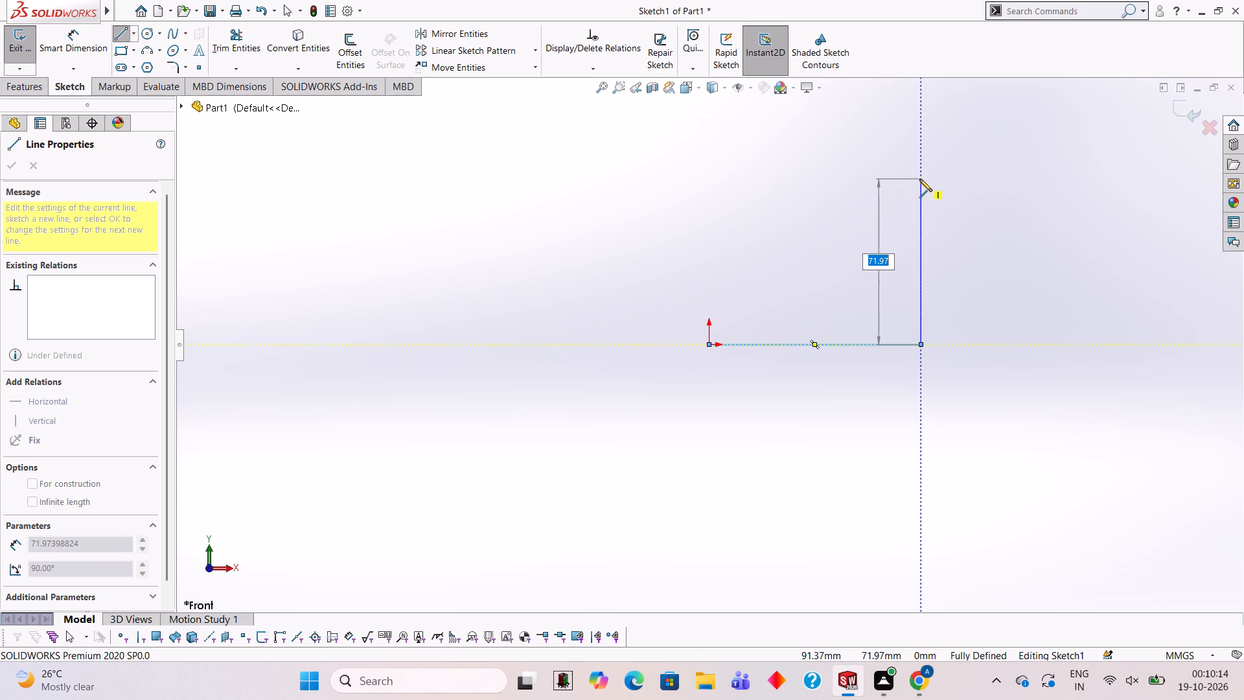
{"action": "type", "text": "32"}
{"action": "key", "text": "Return"}
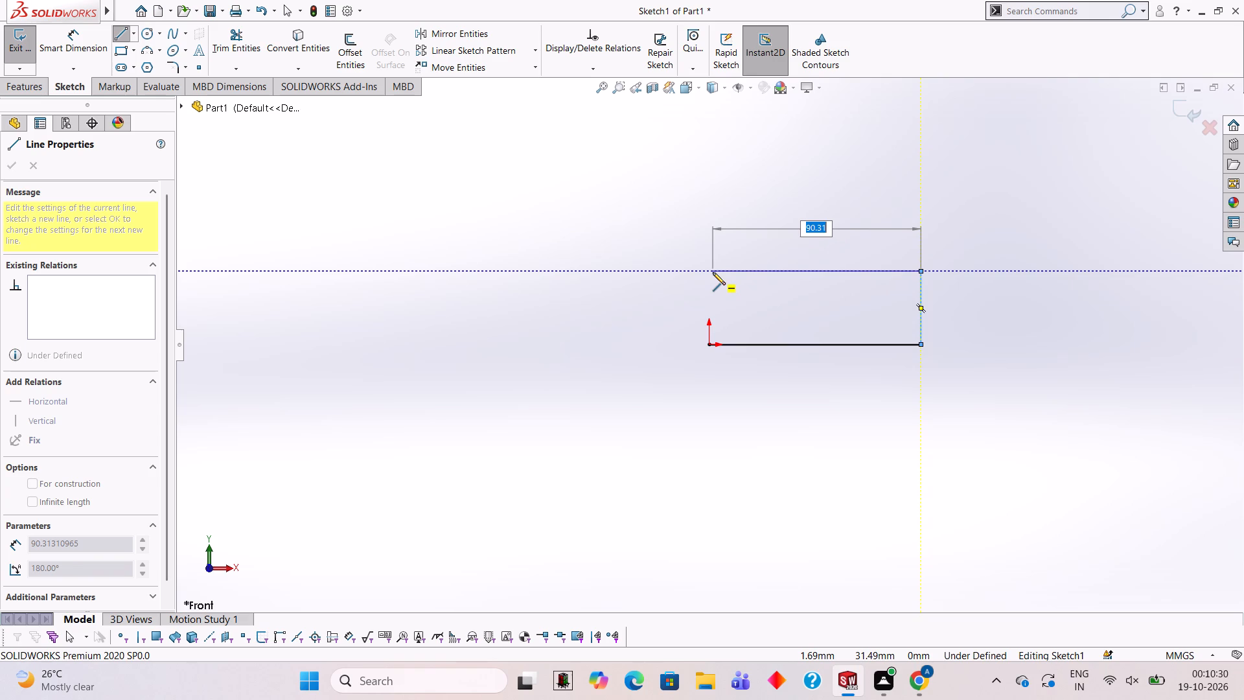
{"action": "type", "text": "92"}
{"action": "key", "text": "Return"}
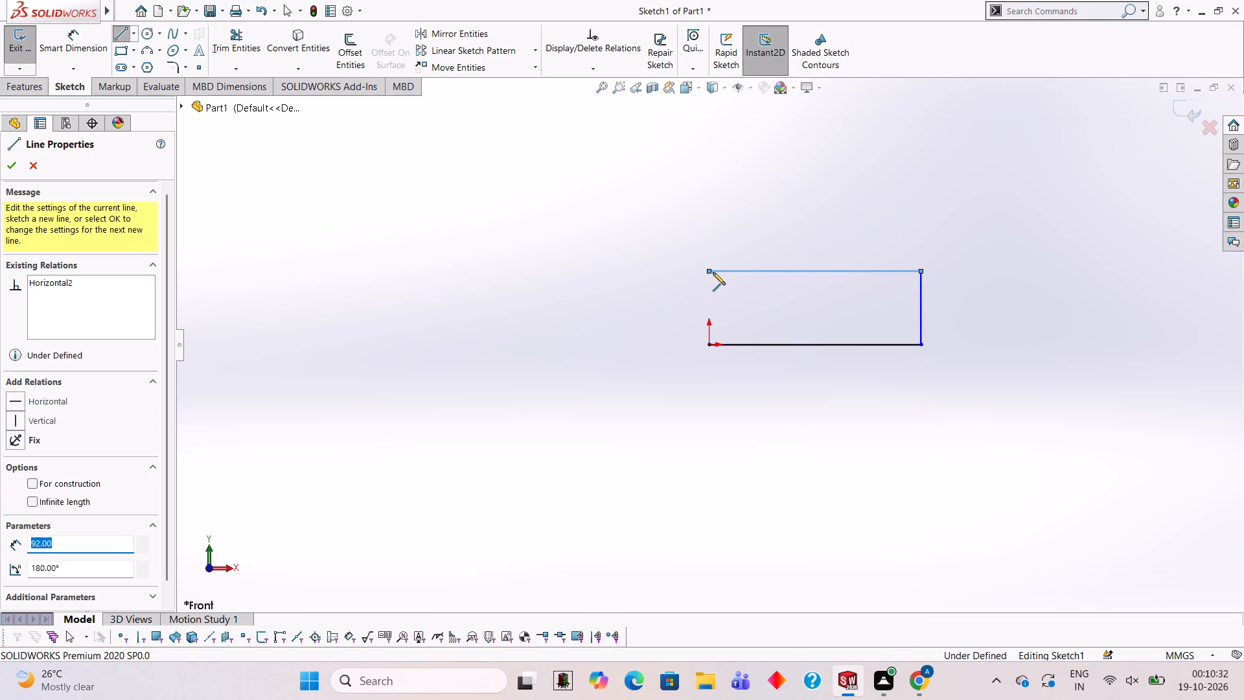
{"action": "left_click", "coordinate": [709, 347]}
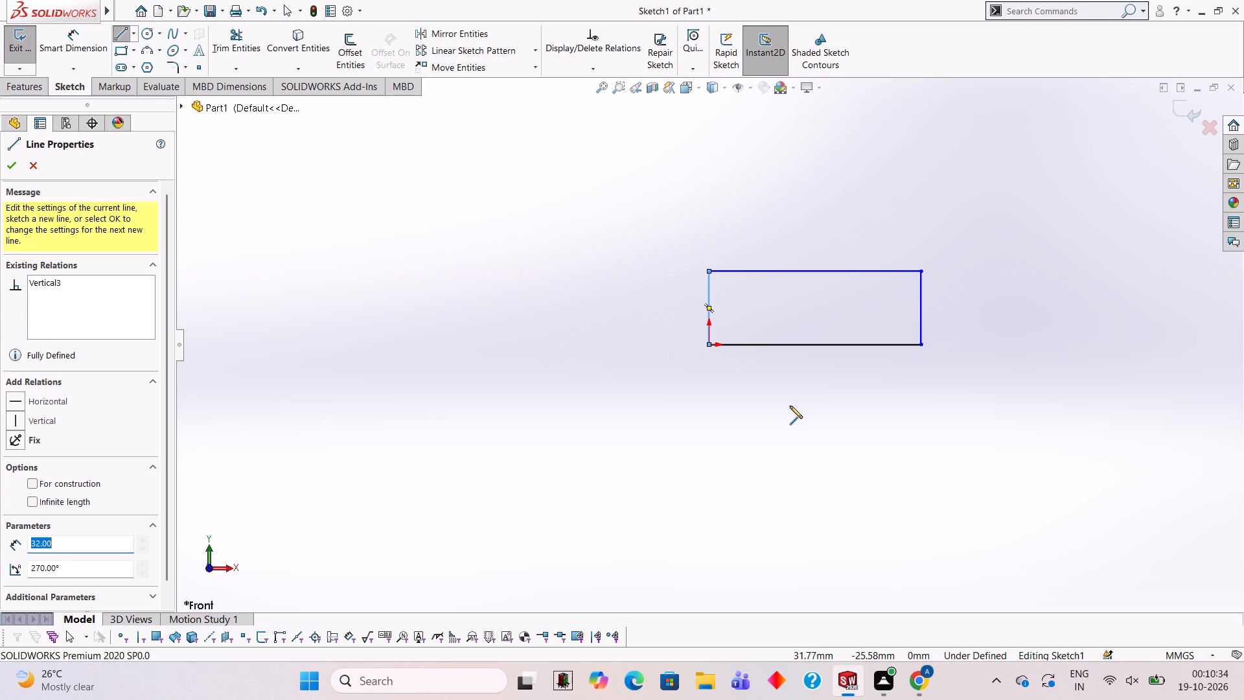
{"action": "key", "text": "Escape"}
{"action": "key", "text": "Escape"}
{"action": "key", "text": "Escape"}
{"action": "key", "text": "Escape"}
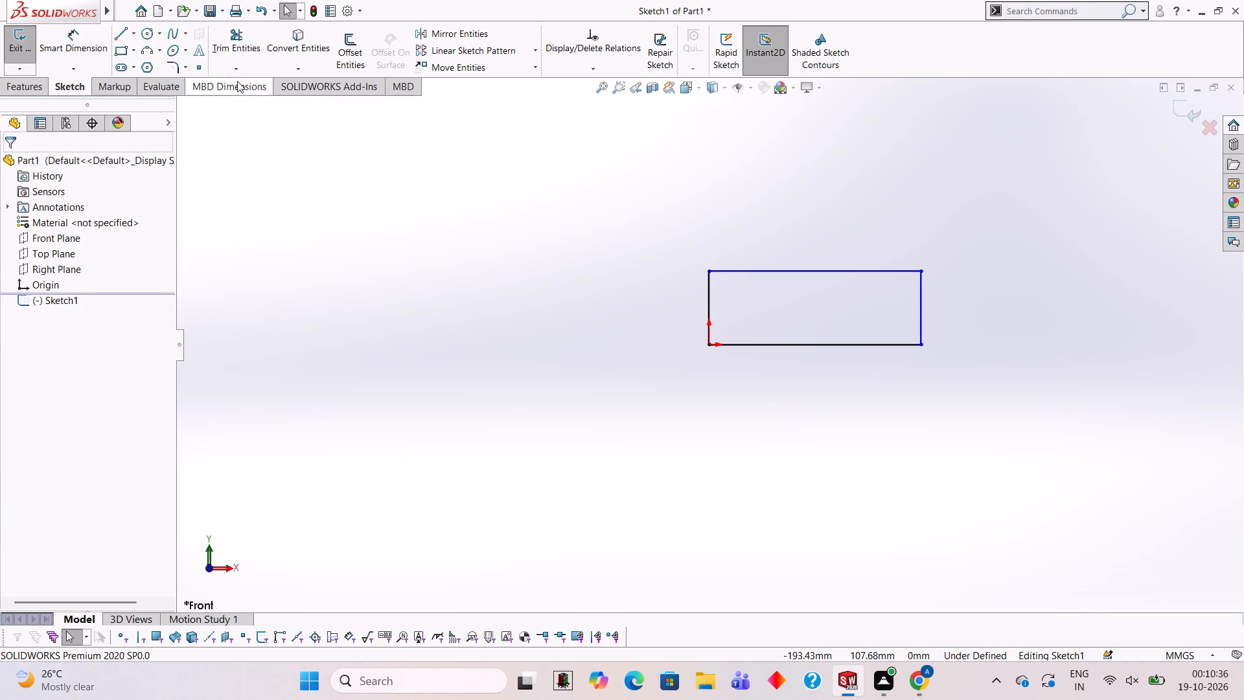
Dimension the rectangle's upper edge as 92 mm and its vertical side opposite the origin as 32 mm.
{"action": "left_click", "coordinate": [86, 38]}
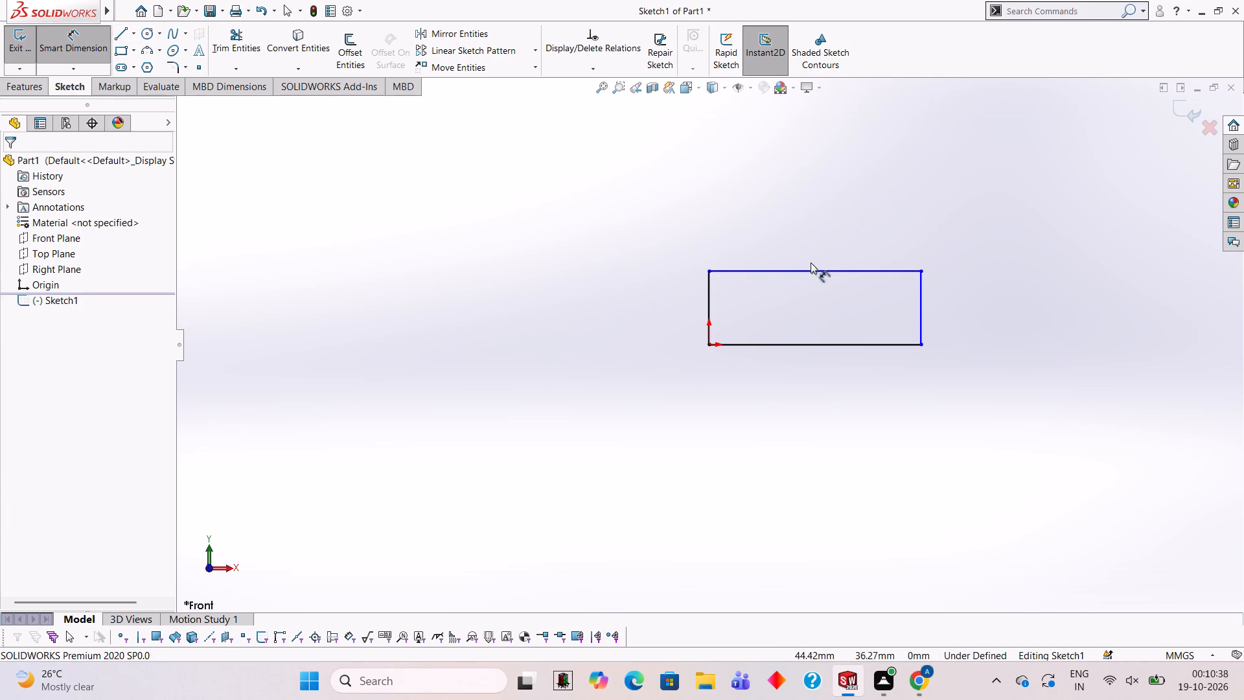
{"action": "left_click", "coordinate": [808, 269]}
{"action": "left_click", "coordinate": [796, 187]}
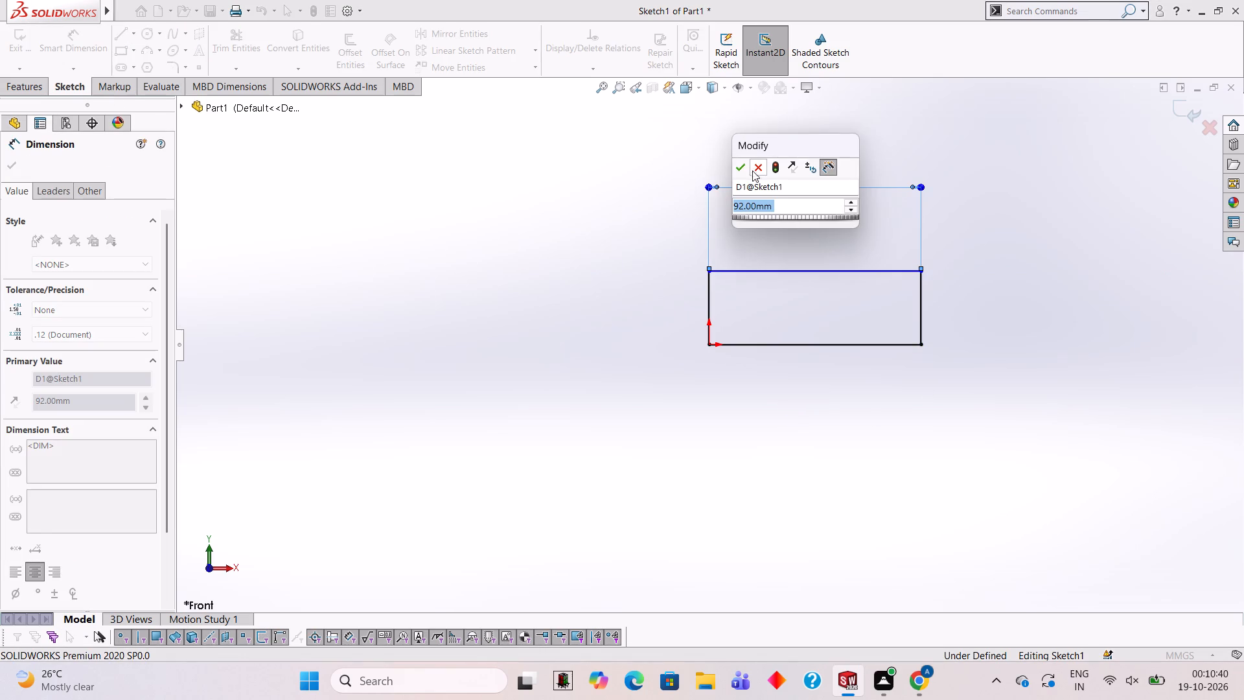
{"action": "left_click", "coordinate": [743, 163]}
{"action": "left_click", "coordinate": [828, 403]}
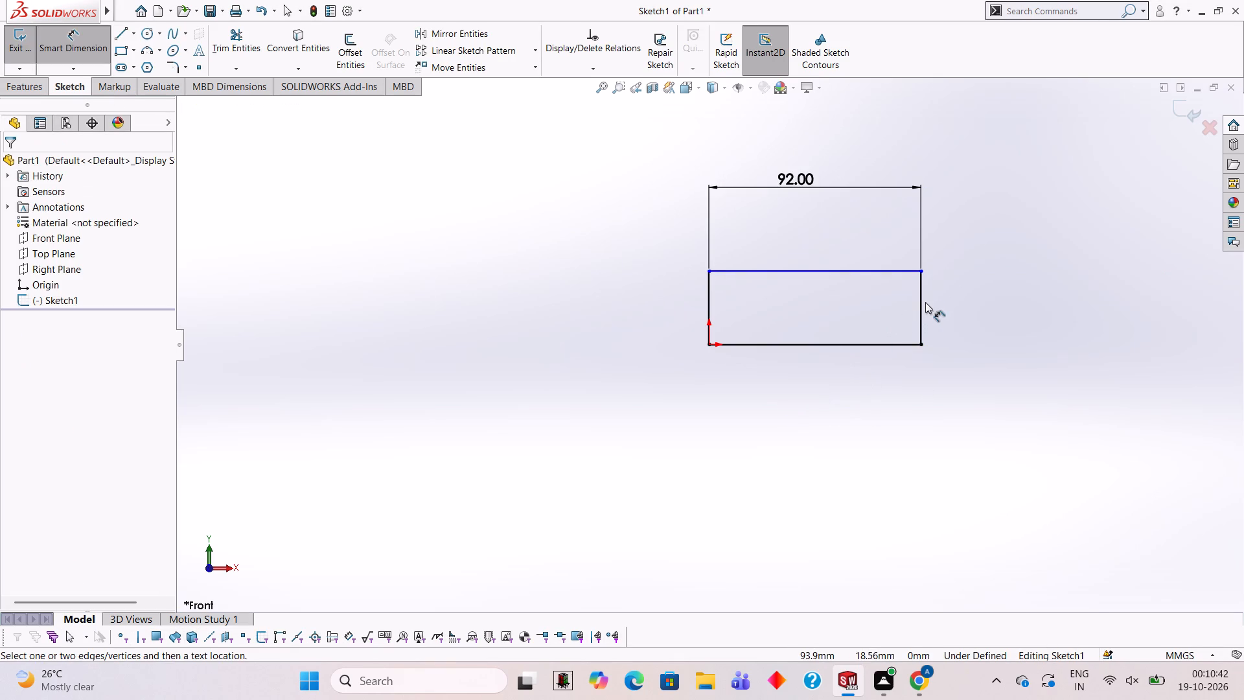
{"action": "left_click", "coordinate": [924, 302]}
{"action": "left_click", "coordinate": [994, 294]}
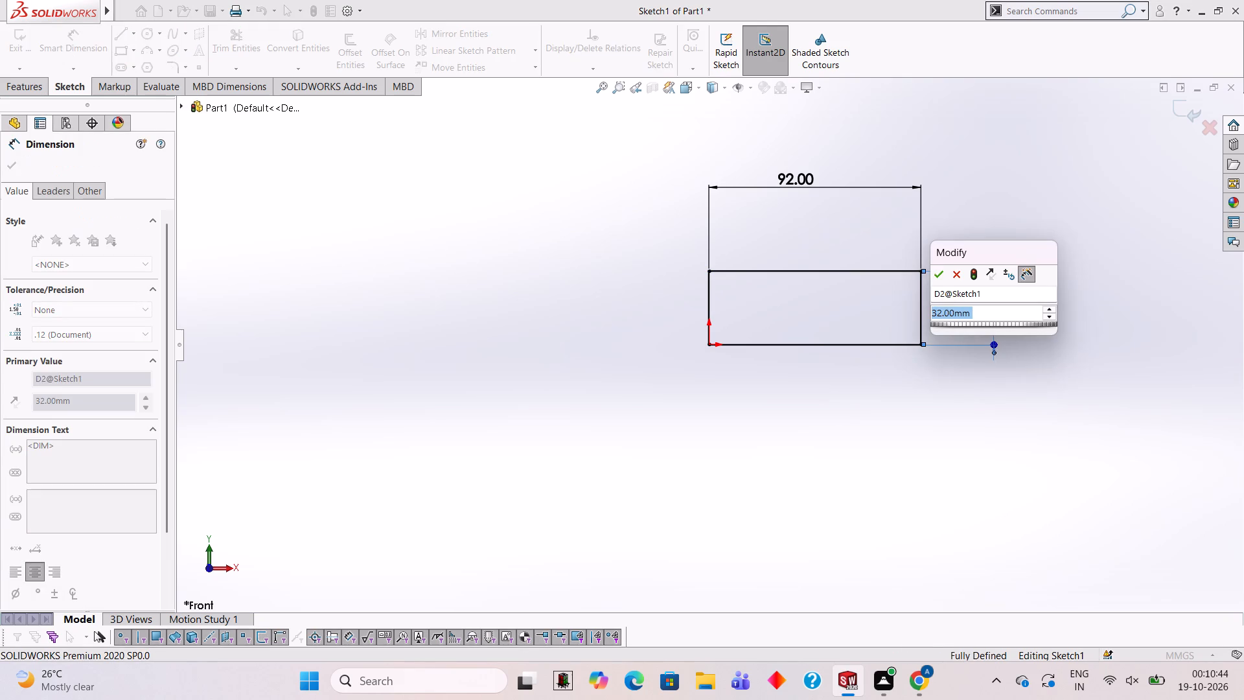
{"action": "left_click", "coordinate": [936, 277]}
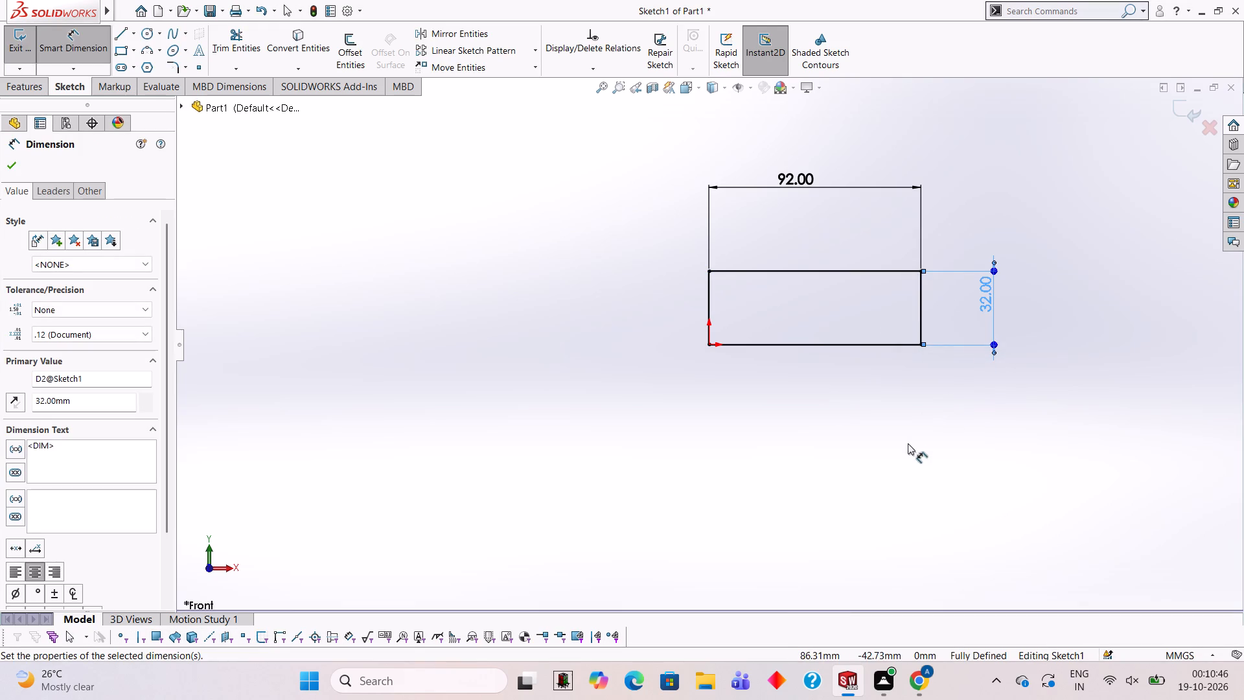
{"action": "left_click", "coordinate": [1039, 440]}
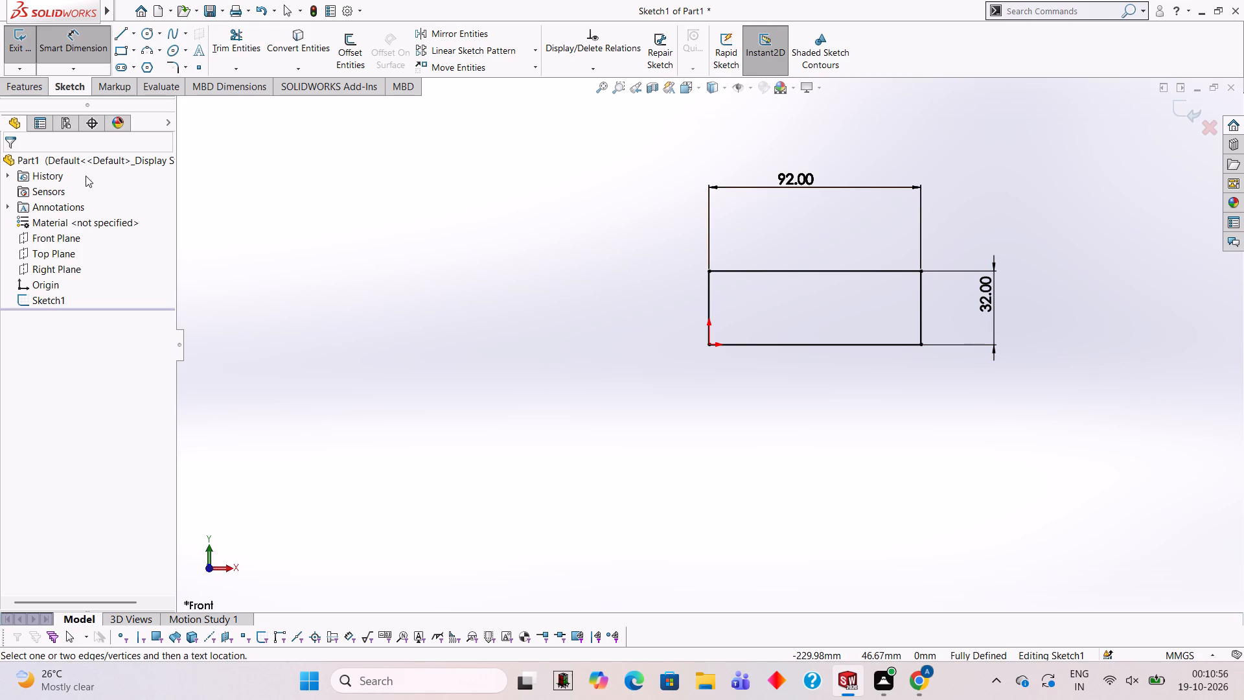
Extrude the rectangle as a blind boss to a depth of 48 mm.
{"action": "left_click", "coordinate": [30, 96]}
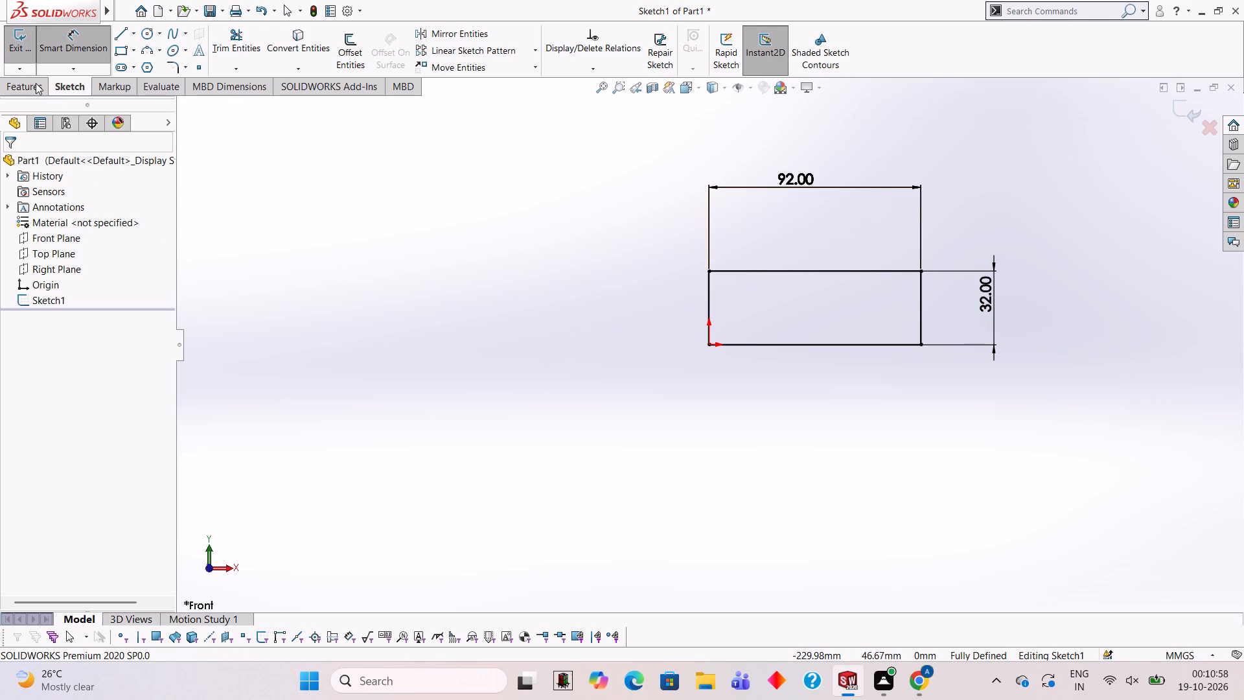
{"action": "left_click", "coordinate": [36, 83]}
{"action": "left_click", "coordinate": [43, 54]}
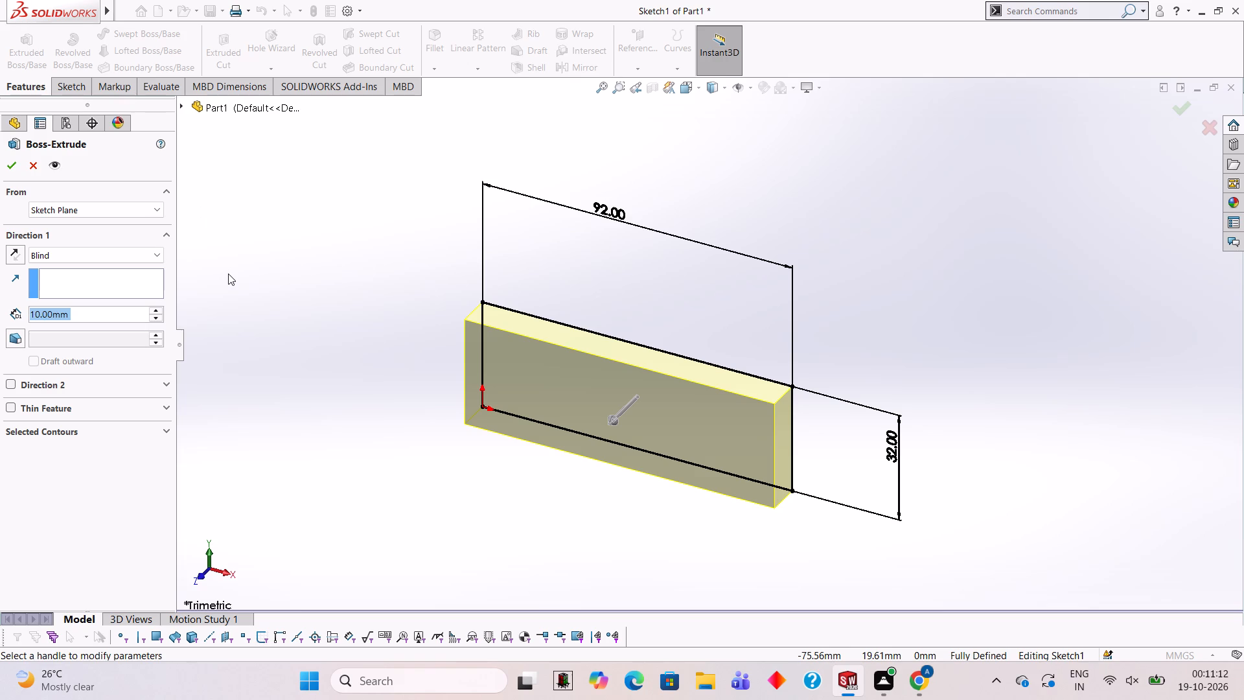
{"action": "type", "text": "48"}
{"action": "key", "text": "Return"}
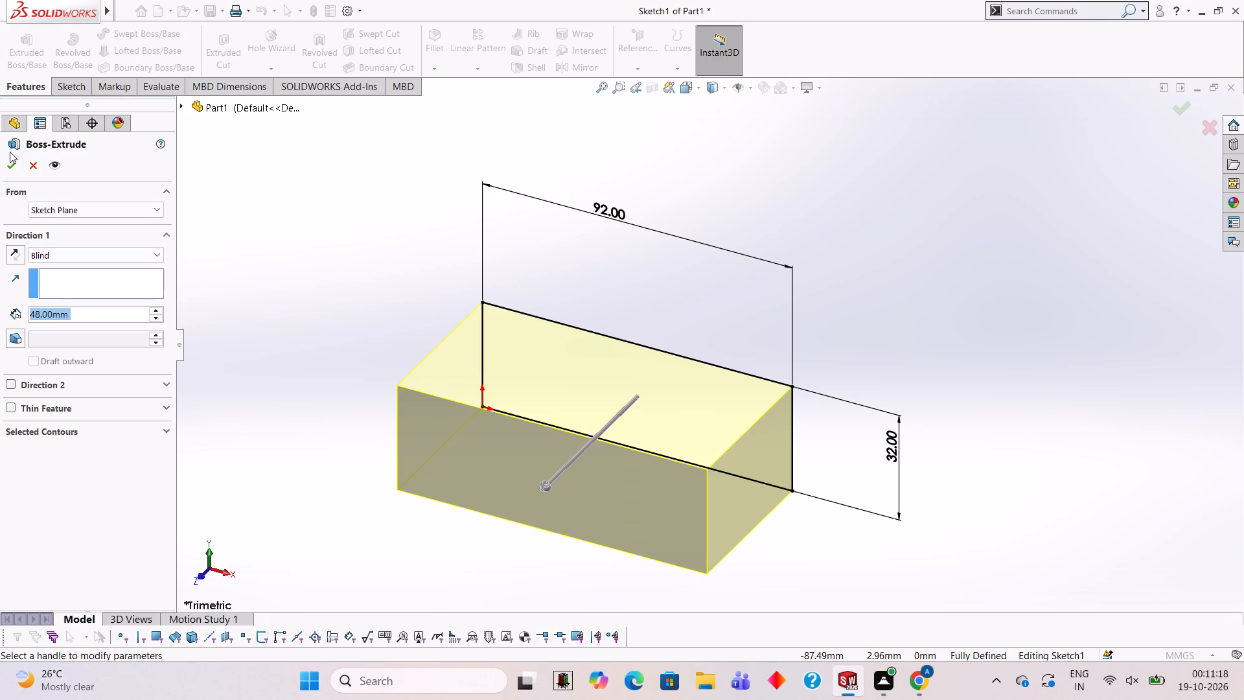
{"action": "left_click", "coordinate": [5, 170]}
{"action": "left_click", "coordinate": [485, 324]}
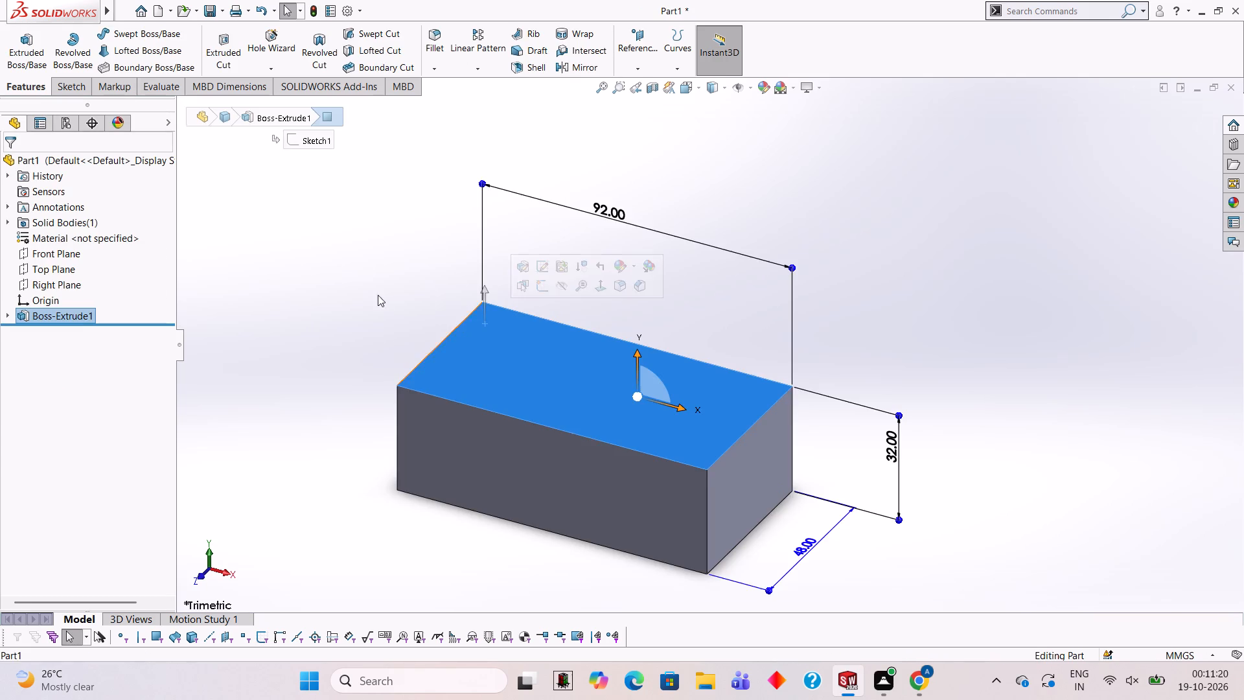
{"action": "left_click", "coordinate": [334, 259]}
Start a sketch on the block's 48 × 32 mm end face opposite the origin and view it face-on.
{"action": "scroll", "coordinate": [479, 474], "scroll_direction": "up", "scroll_amount": 4}
{"action": "scroll", "coordinate": [483, 473], "scroll_direction": "down", "scroll_amount": 4}
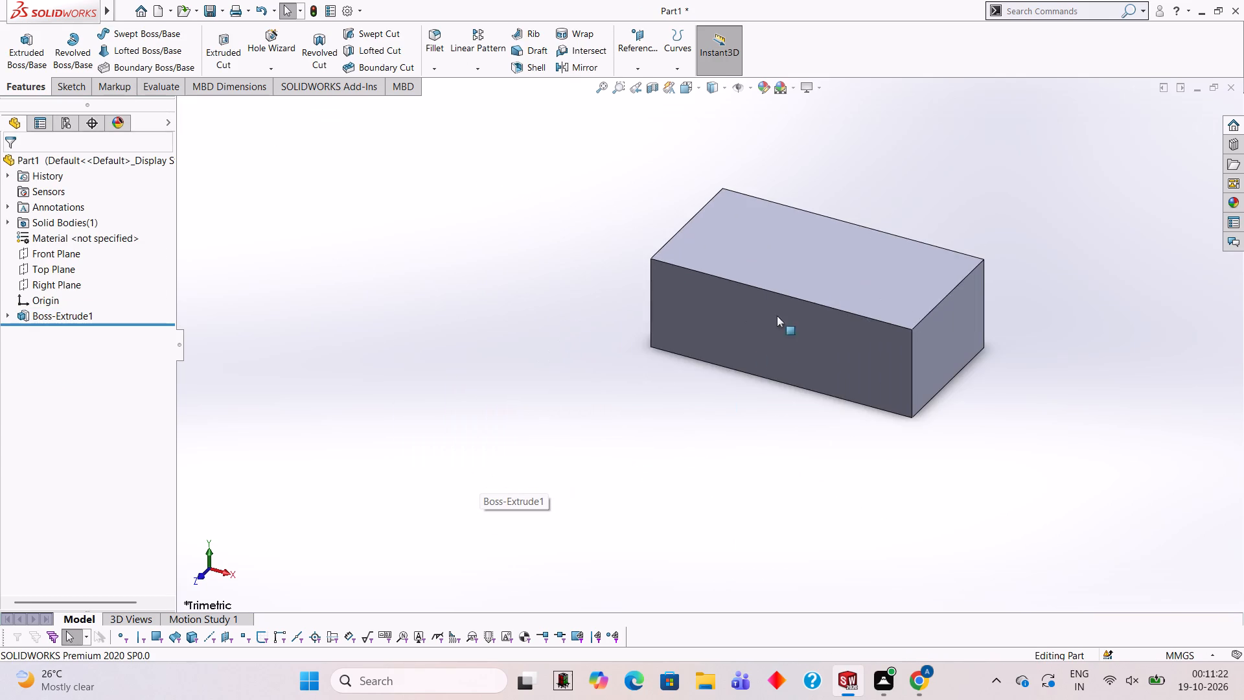
{"action": "scroll", "coordinate": [875, 173], "scroll_direction": "up", "scroll_amount": 3}
{"action": "scroll", "coordinate": [942, 239], "scroll_direction": "down", "scroll_amount": 1}
{"action": "scroll", "coordinate": [938, 265], "scroll_direction": "up", "scroll_amount": 1}
{"action": "scroll", "coordinate": [938, 273], "scroll_direction": "down", "scroll_amount": 1}
{"action": "middle_click_drag", "start_coordinate": [743, 447], "coordinate": [765, 230]}
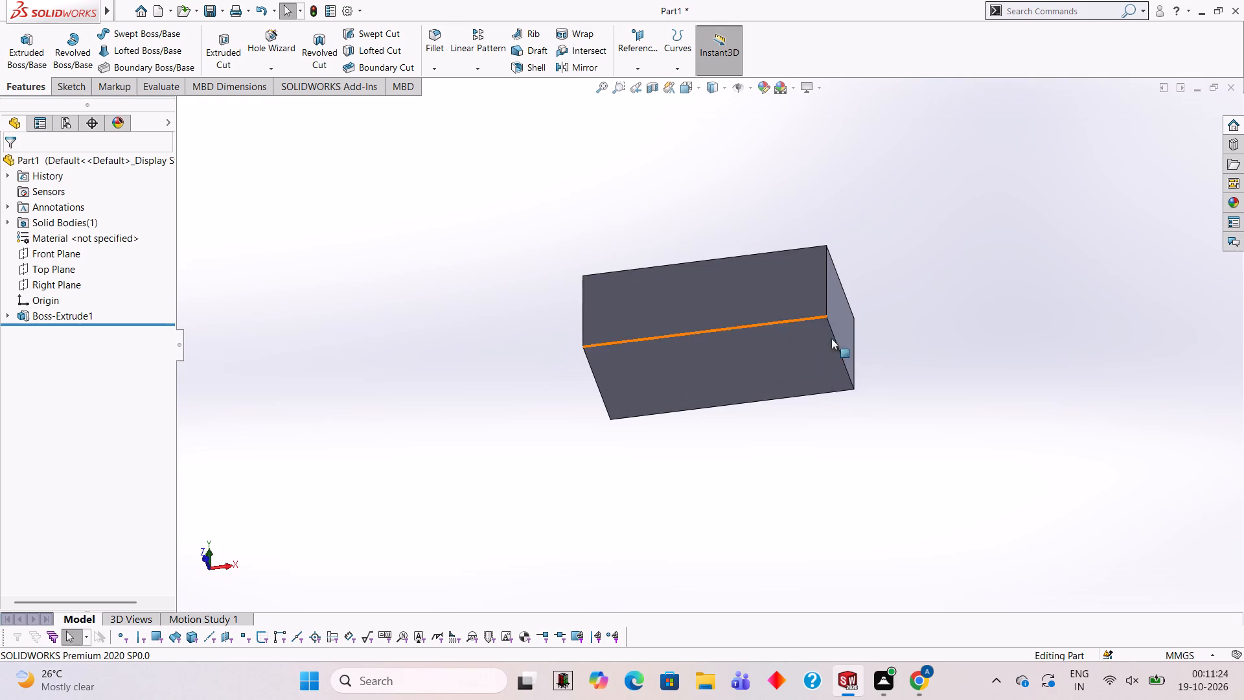
{"action": "middle_click_drag", "start_coordinate": [850, 332], "coordinate": [870, 357]}
{"action": "scroll", "coordinate": [850, 332], "scroll_direction": "down", "scroll_amount": 2}
{"action": "middle_click_drag", "start_coordinate": [878, 358], "coordinate": [886, 320]}
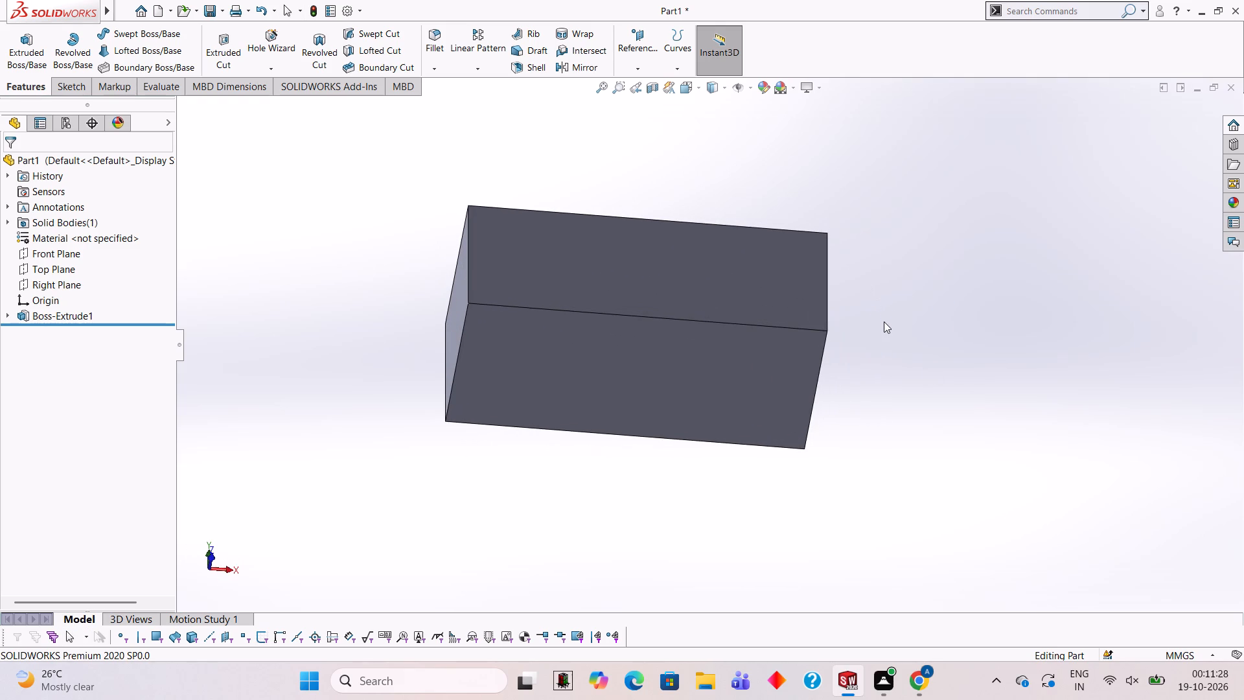
{"action": "middle_click_drag", "start_coordinate": [804, 389], "coordinate": [804, 388]}
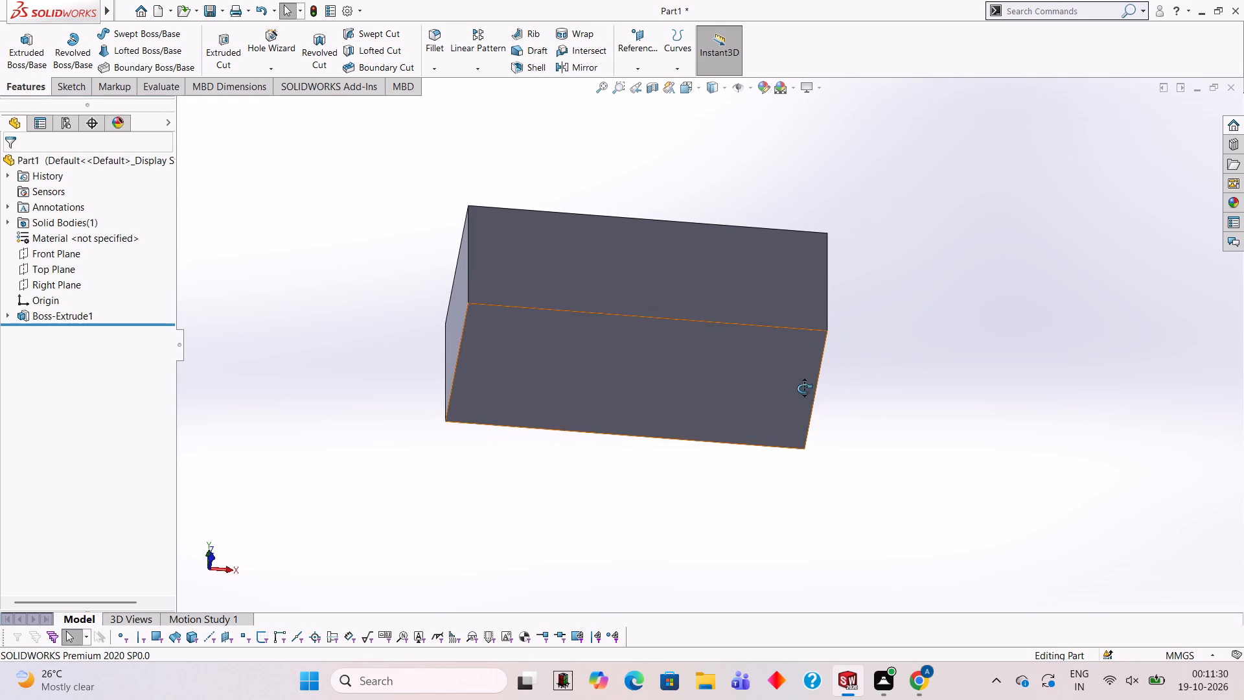
{"action": "middle_click_drag", "start_coordinate": [804, 388], "coordinate": [796, 331]}
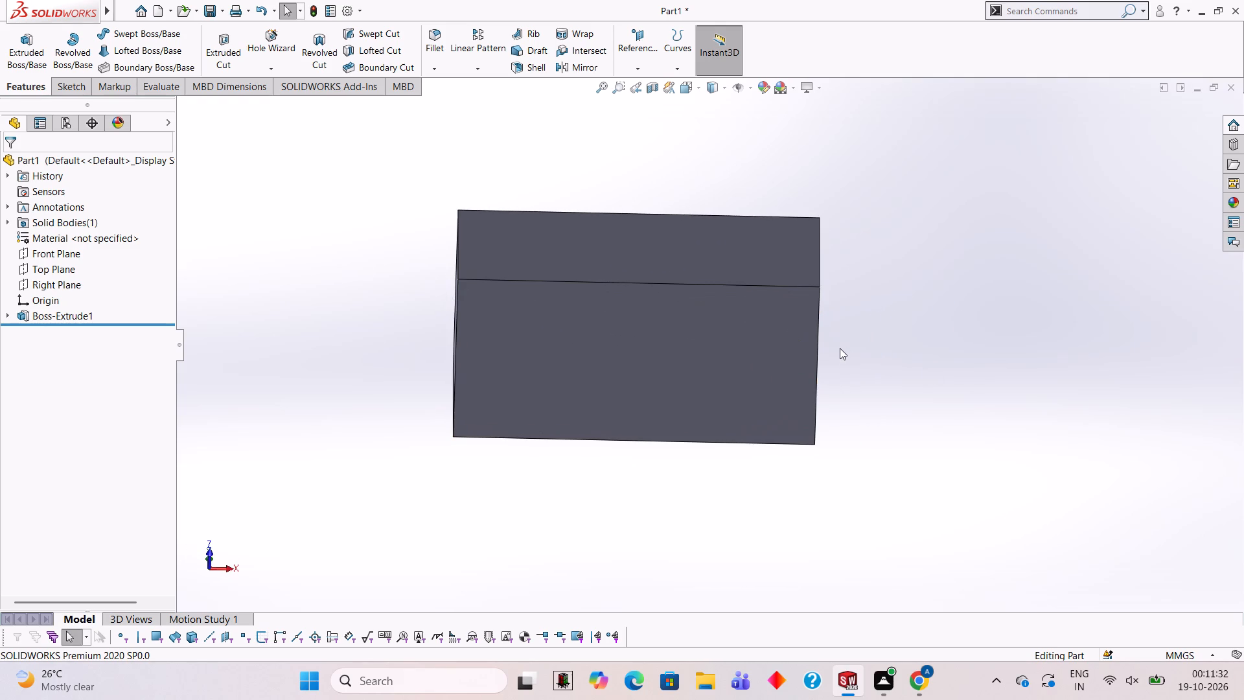
{"action": "middle_click_drag", "start_coordinate": [881, 347], "coordinate": [781, 468]}
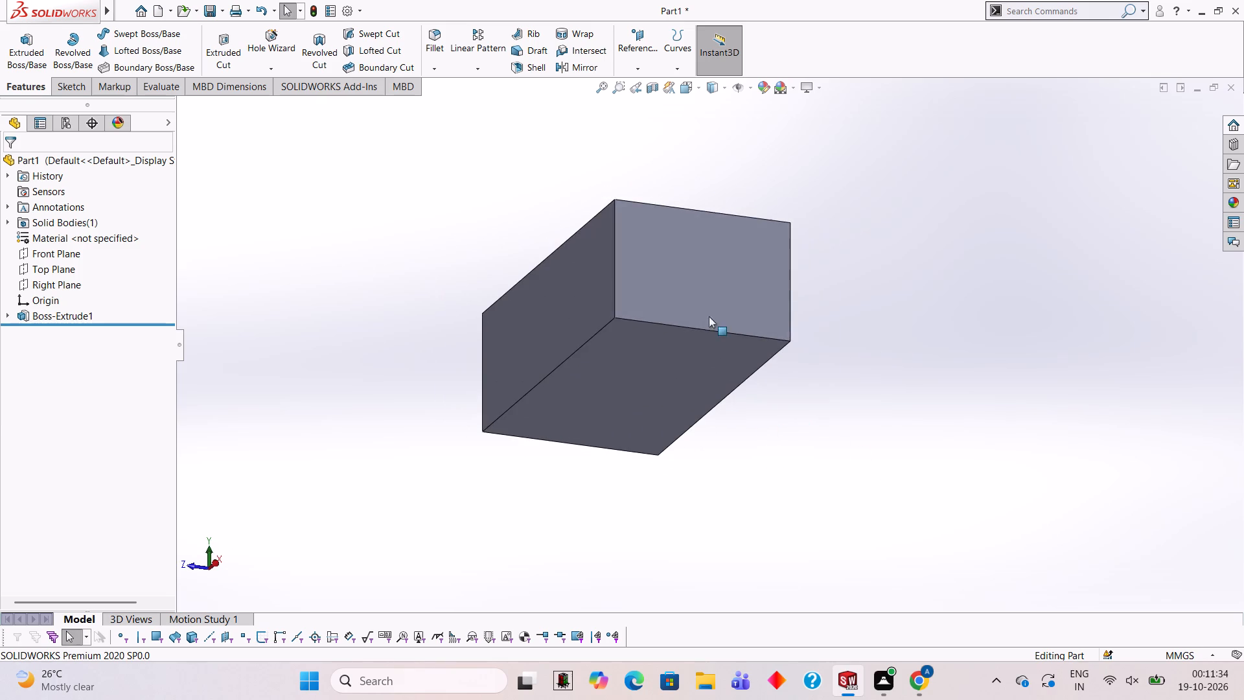
{"action": "left_click", "coordinate": [685, 272]}
{"action": "left_click", "coordinate": [745, 235]}
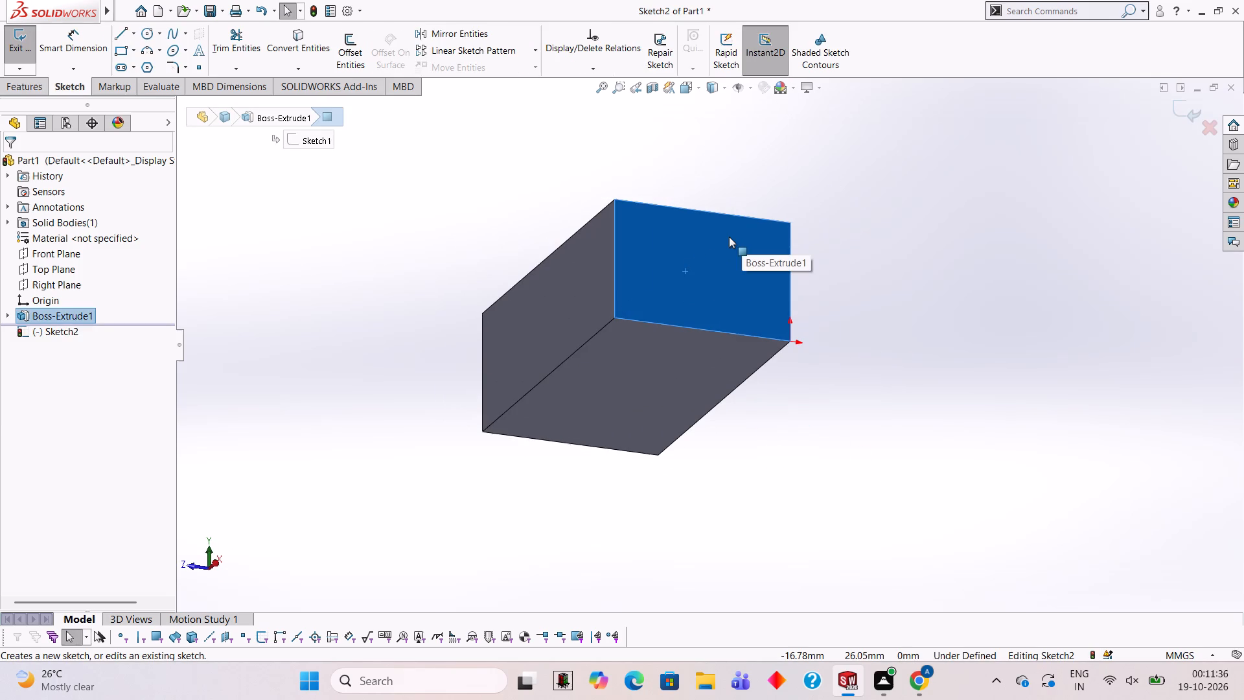
{"action": "key", "text": "ctrl+8"}
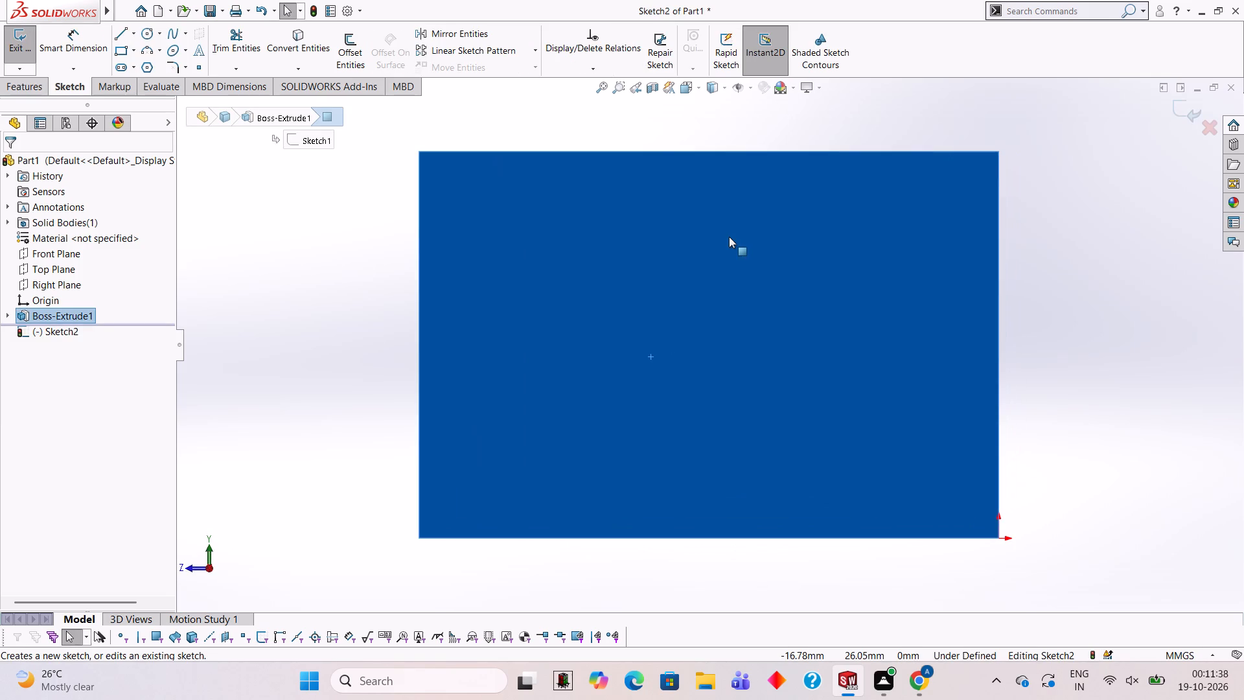
{"action": "scroll", "coordinate": [713, 292], "scroll_direction": "up", "scroll_amount": 3}
{"action": "scroll", "coordinate": [713, 292], "scroll_direction": "down", "scroll_amount": 1}
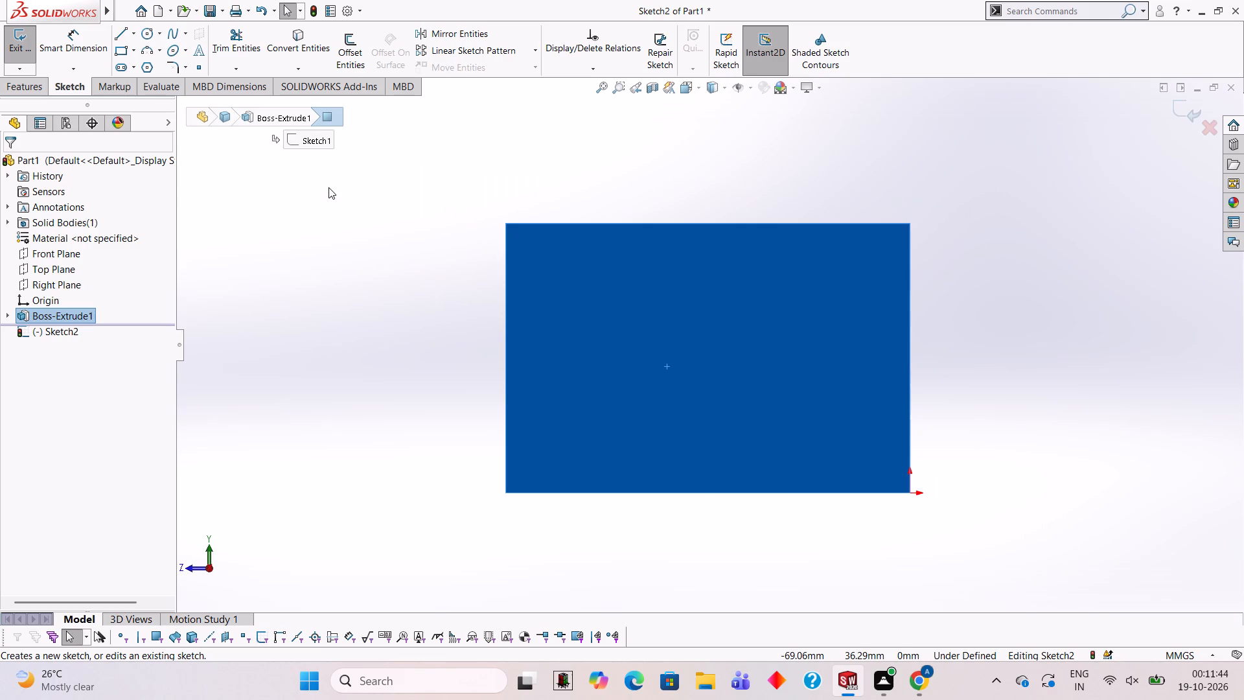
Draw connected lines from the face's left edge midpoint: 6 mm up, 48 mm across, 12 mm down, and 48 mm back to that edge.
{"action": "left_click", "coordinate": [127, 31]}
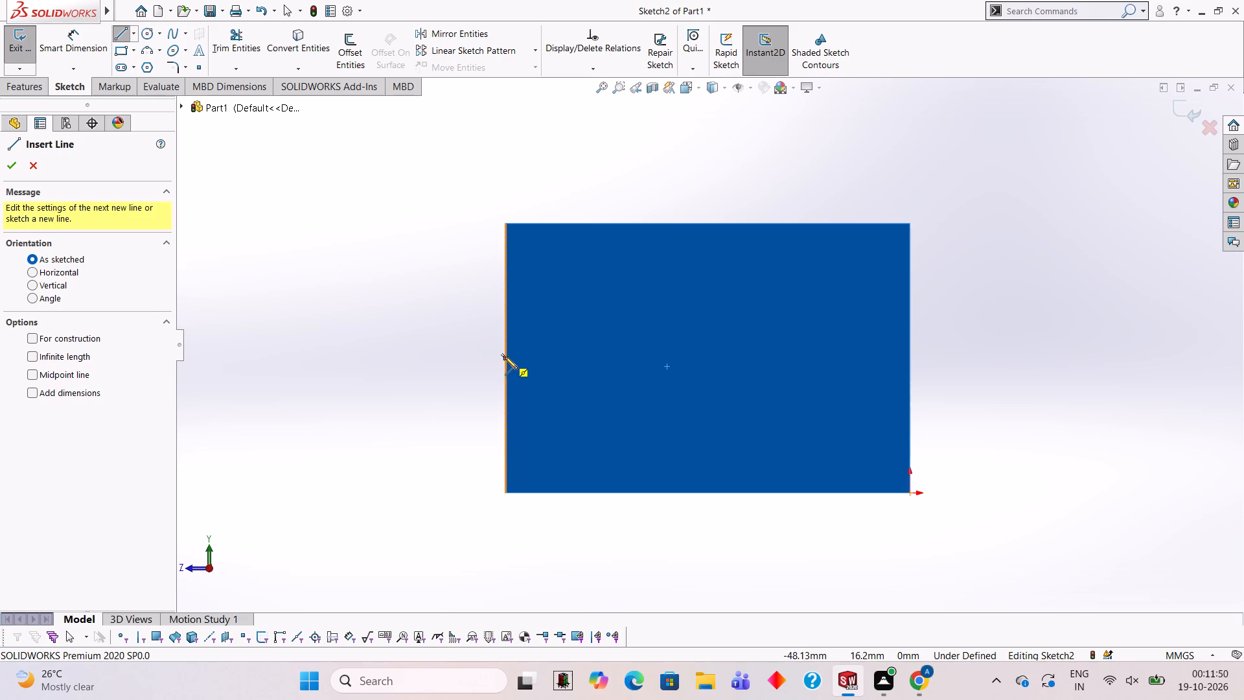
{"action": "left_click", "coordinate": [504, 358]}
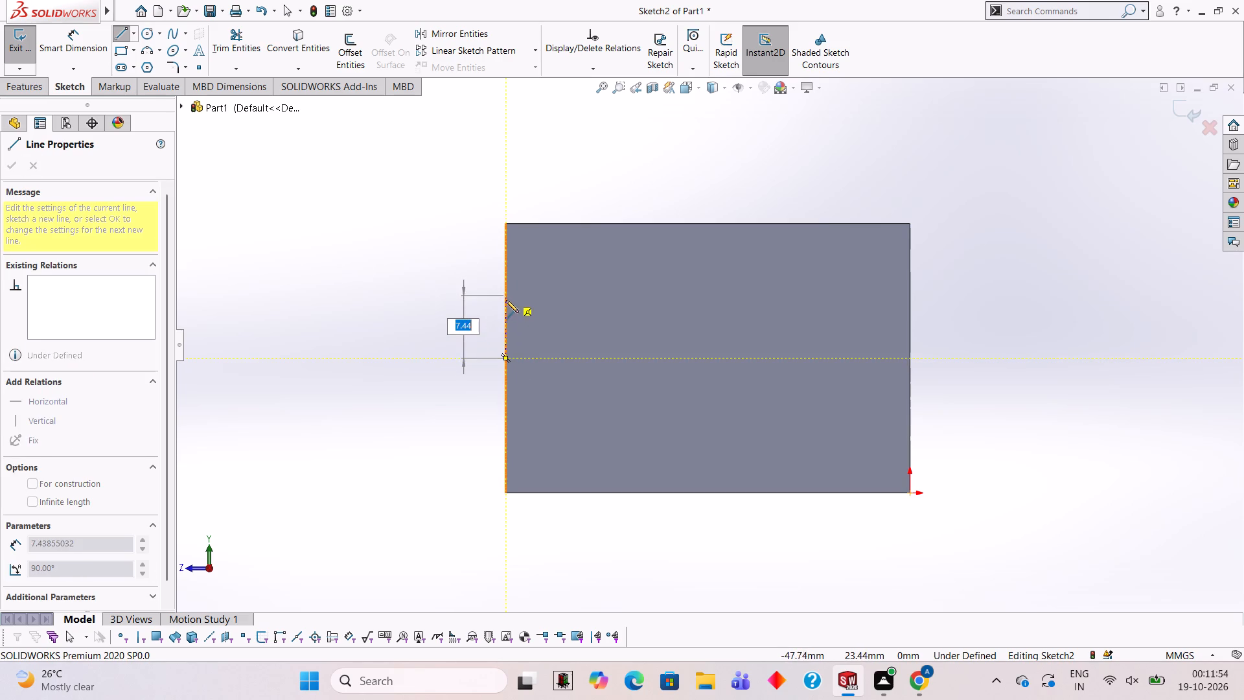
{"action": "key", "text": "6"}
{"action": "key", "text": "Return"}
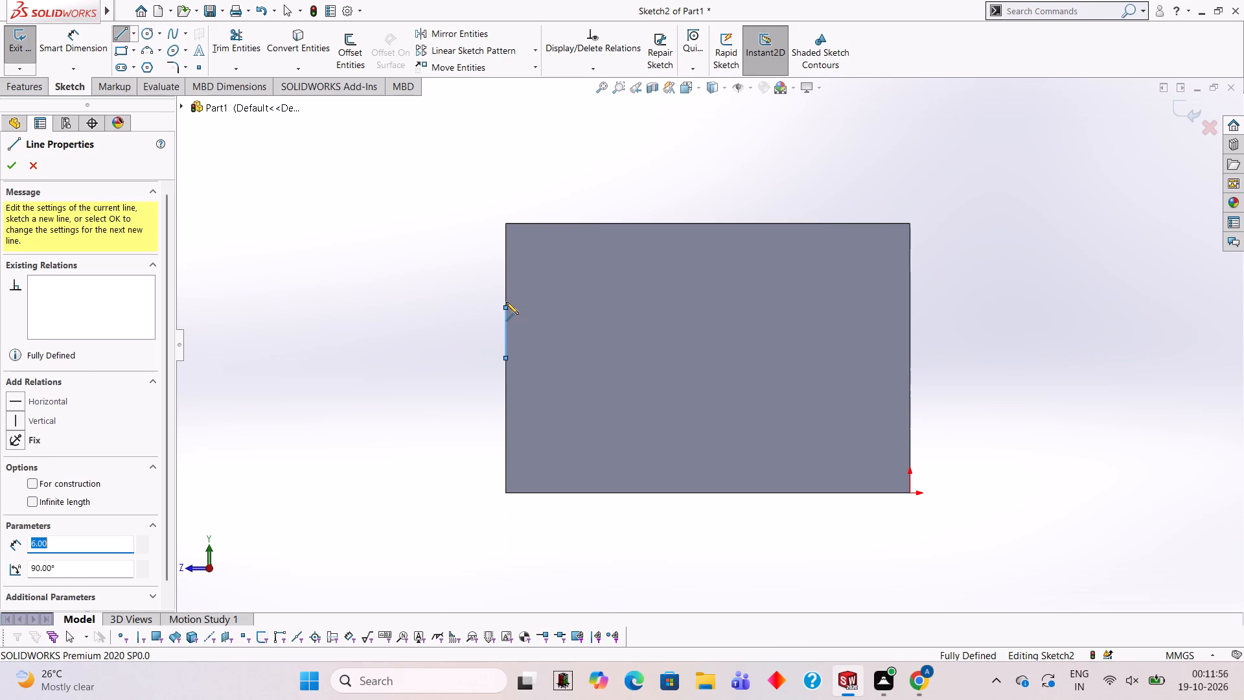
{"action": "left_click", "coordinate": [908, 305]}
{"action": "type", "text": "12"}
{"action": "key", "text": "Return"}
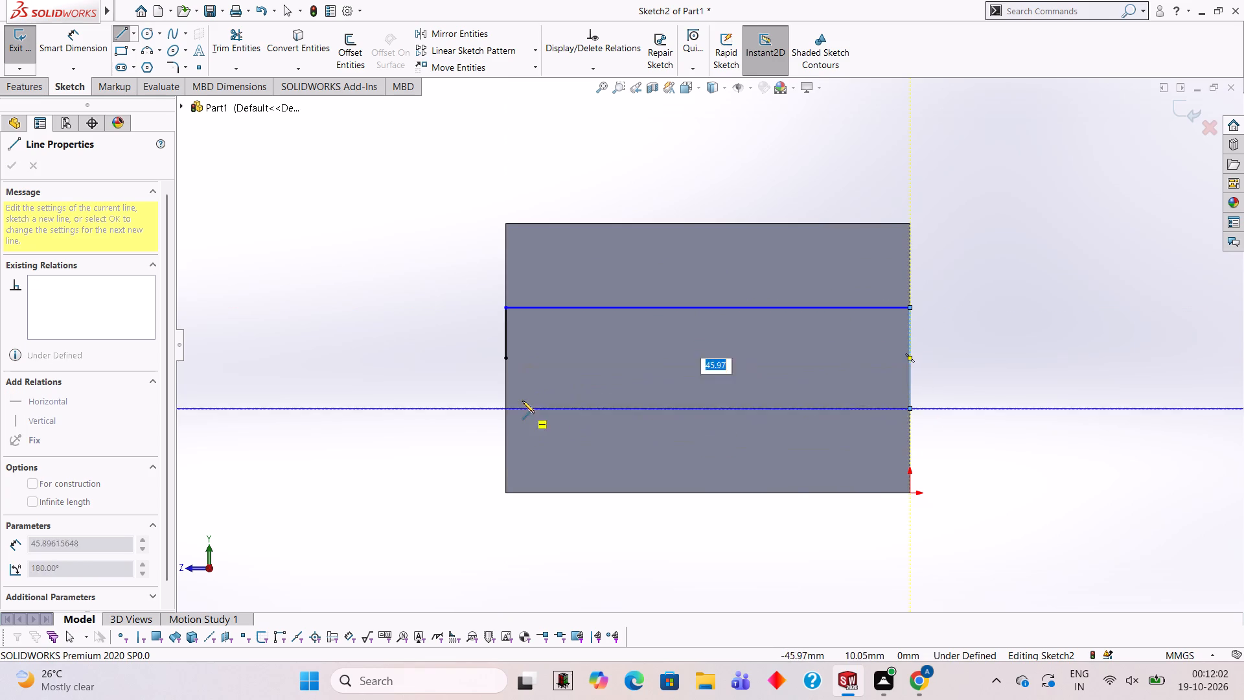
{"action": "left_click", "coordinate": [505, 410]}
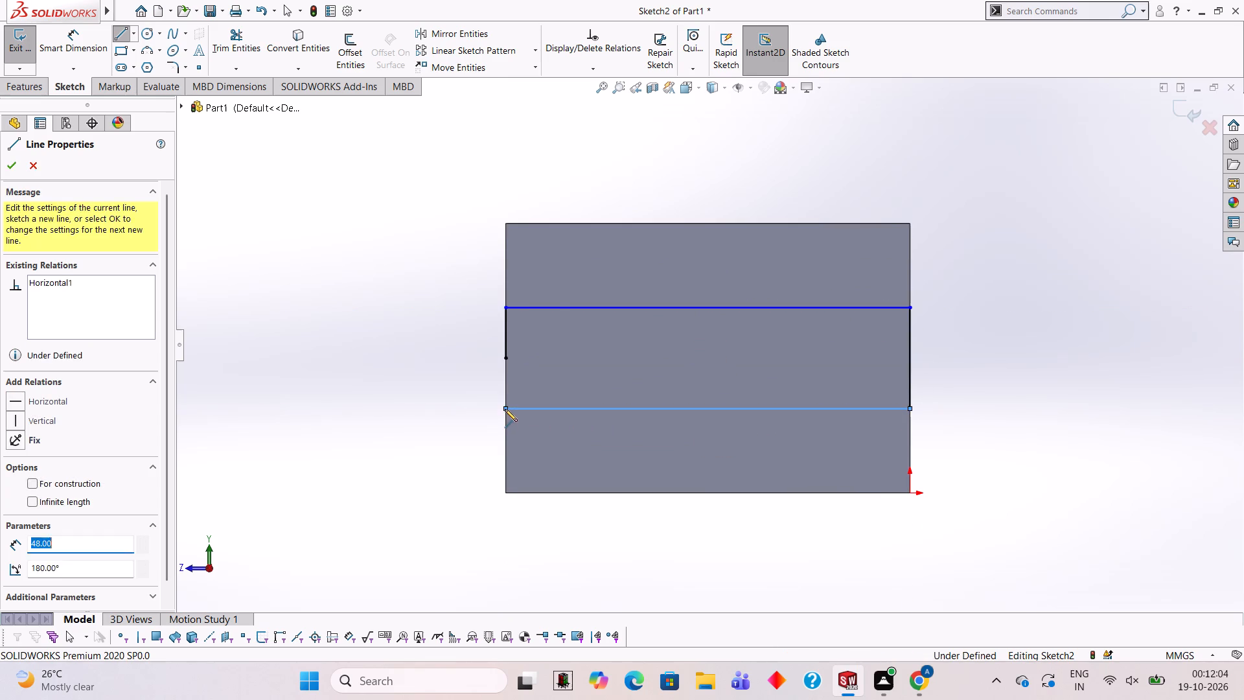
{"action": "key", "text": "Escape"}
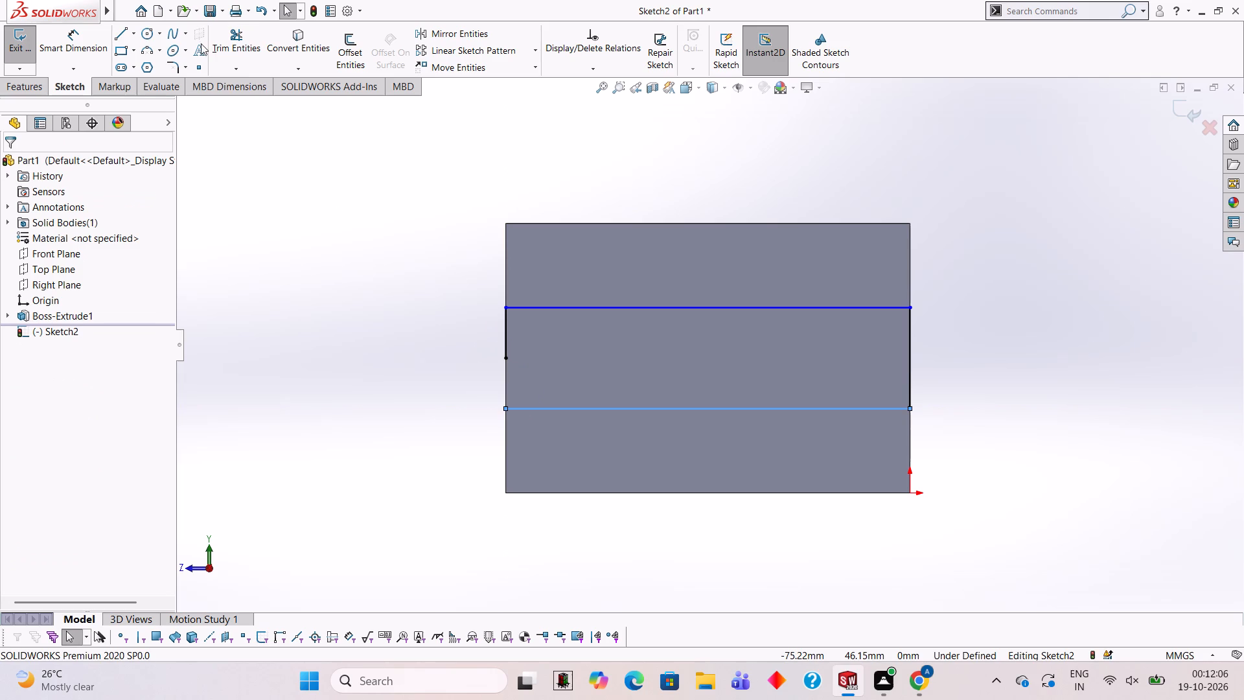
Trim the 6 mm line on the face's left edge and close the profile there with a 12 mm vertical line.
{"action": "left_click", "coordinate": [253, 37]}
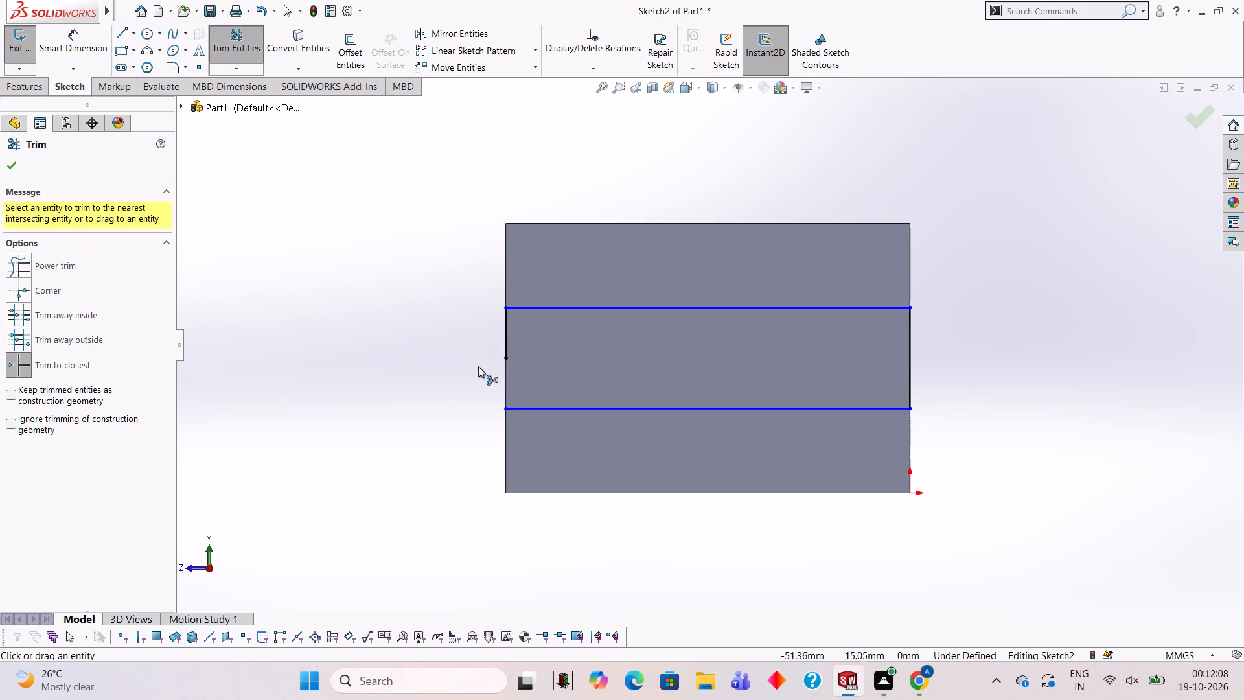
{"action": "left_click", "coordinate": [504, 331]}
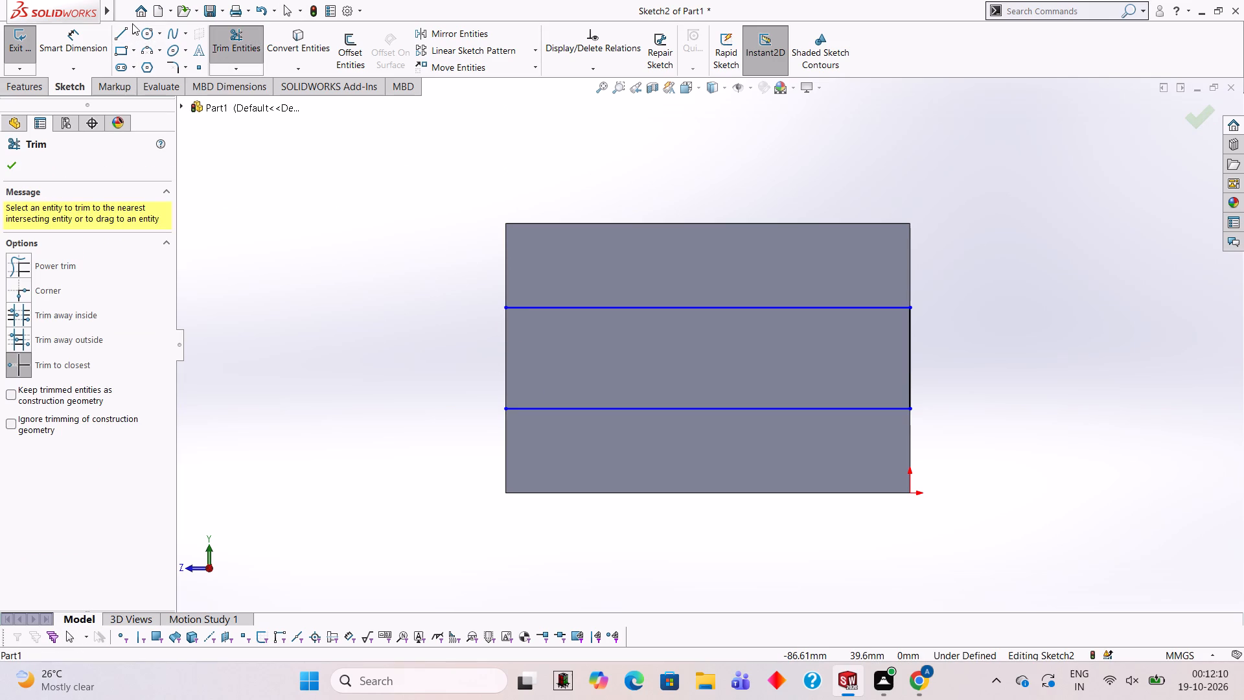
{"action": "left_click", "coordinate": [122, 29]}
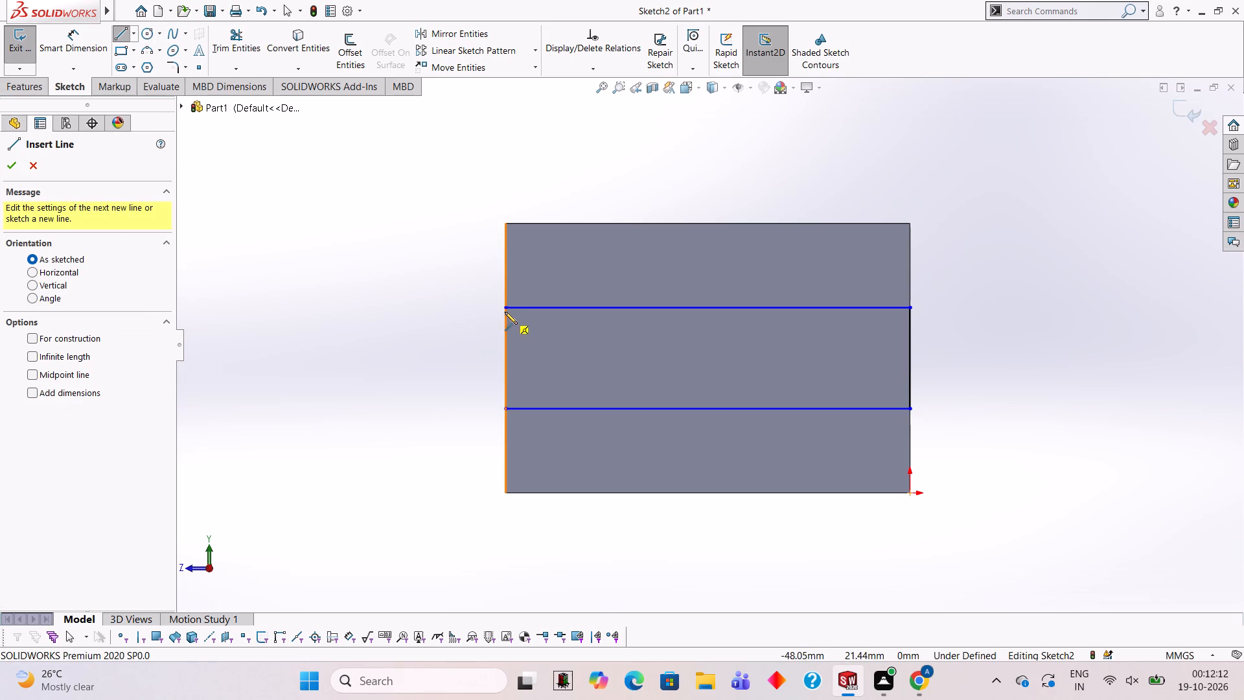
{"action": "left_click", "coordinate": [503, 307]}
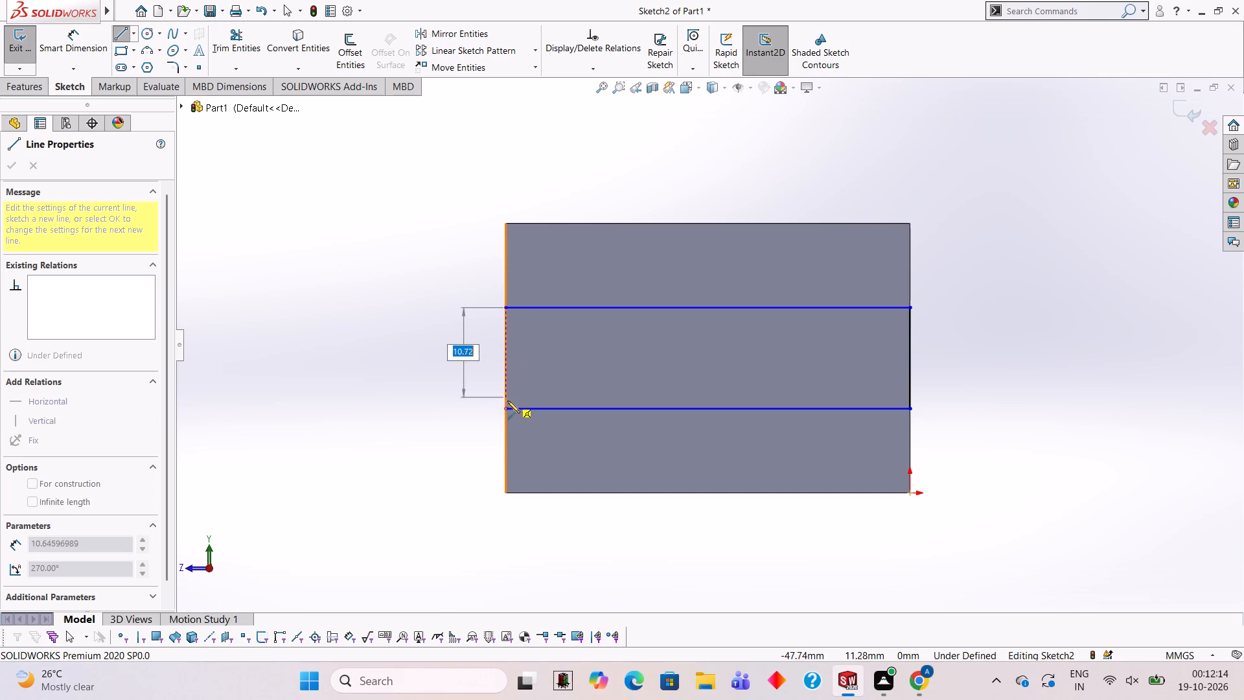
{"action": "left_click", "coordinate": [505, 408]}
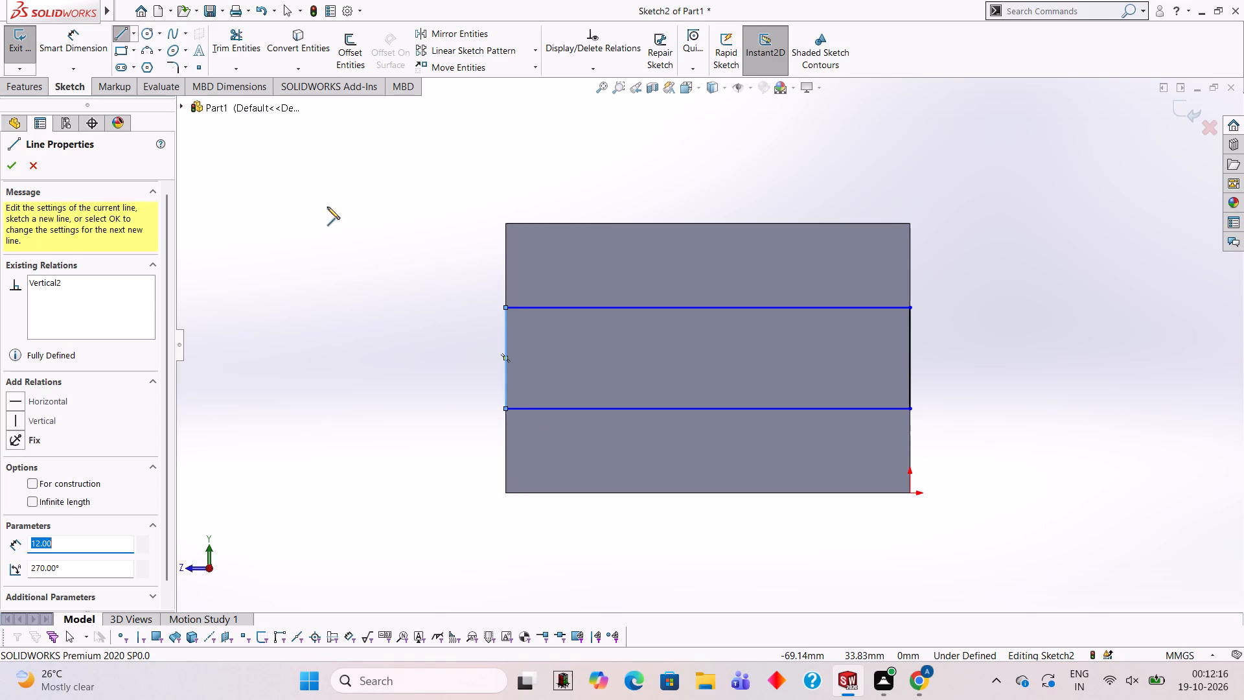
{"action": "key", "text": "Escape"}
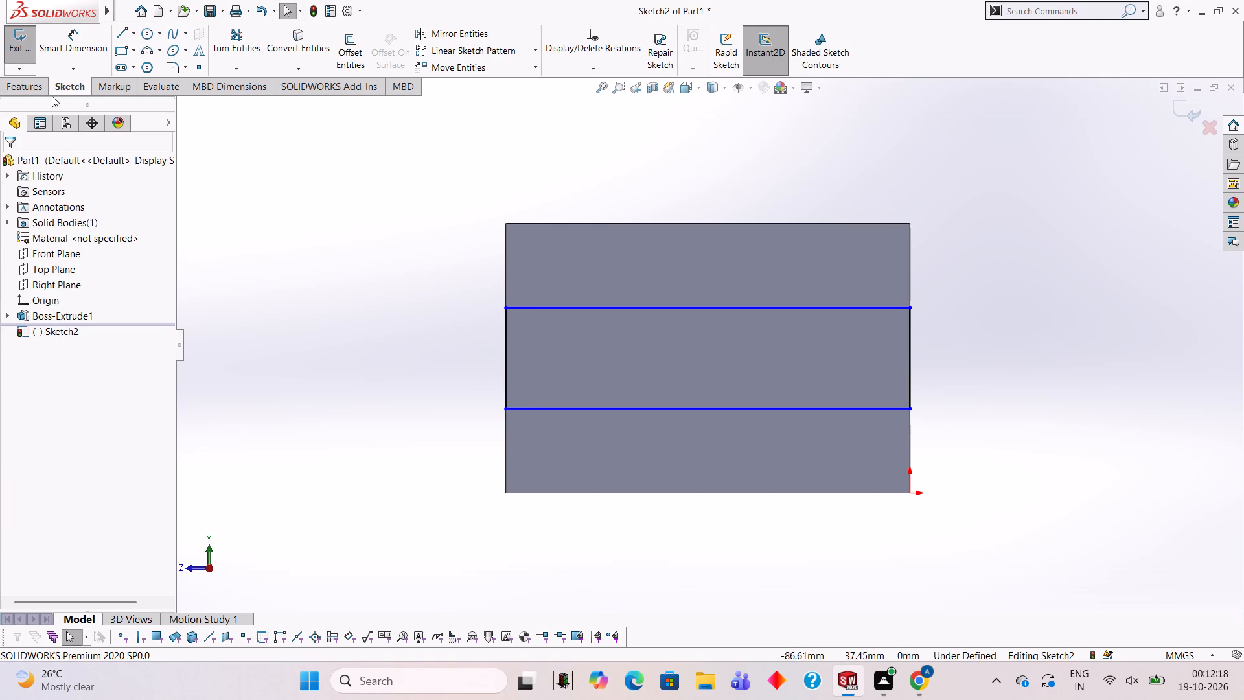
Extrude the closed 48 × 12 mm profile as a blind boss to a depth of 29 mm, merged with the block.
{"action": "left_click", "coordinate": [33, 83]}
{"action": "left_click", "coordinate": [39, 55]}
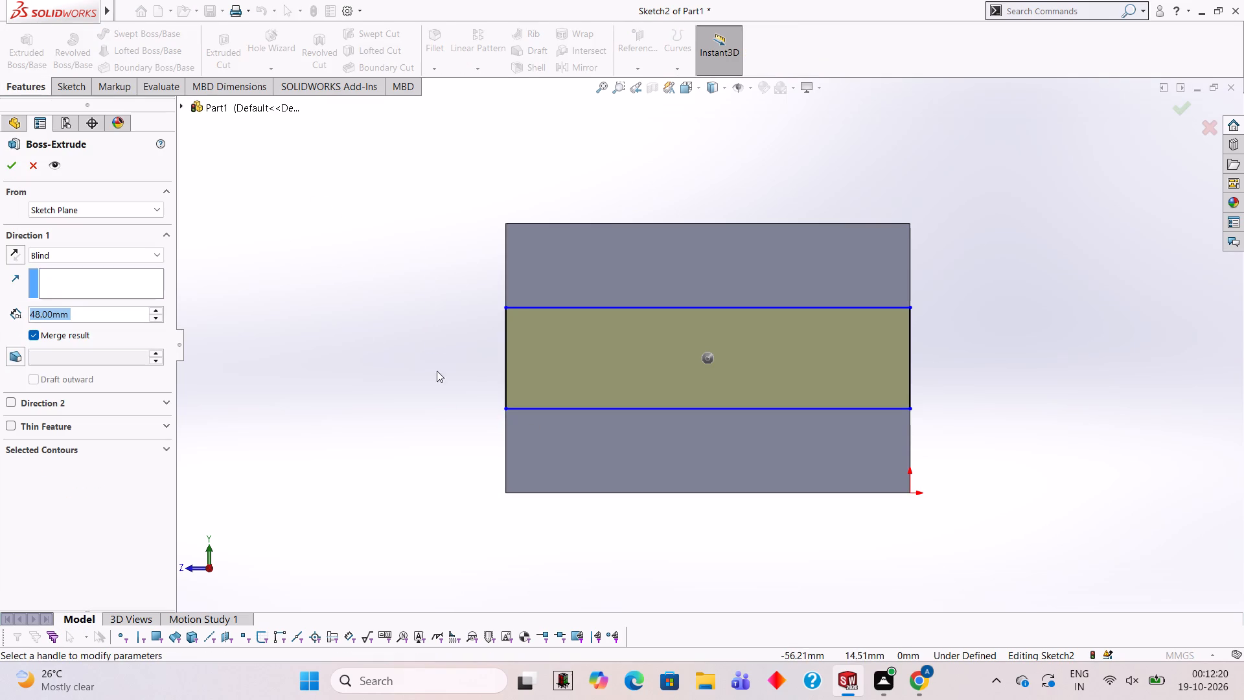
{"action": "middle_click_drag", "start_coordinate": [437, 371], "coordinate": [520, 374]}
{"action": "scroll", "coordinate": [522, 353], "scroll_direction": "up", "scroll_amount": 7}
{"action": "middle_click_drag", "start_coordinate": [570, 361], "coordinate": [603, 373]}
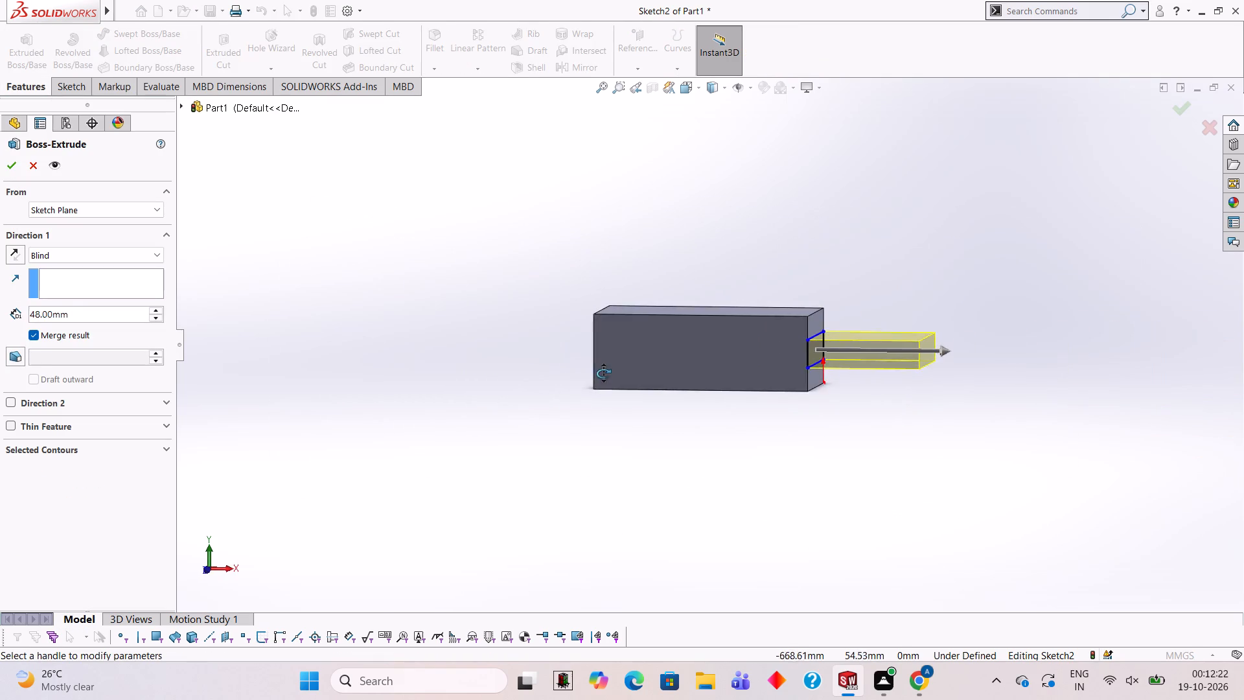
{"action": "middle_click_drag", "start_coordinate": [603, 373], "coordinate": [620, 332]}
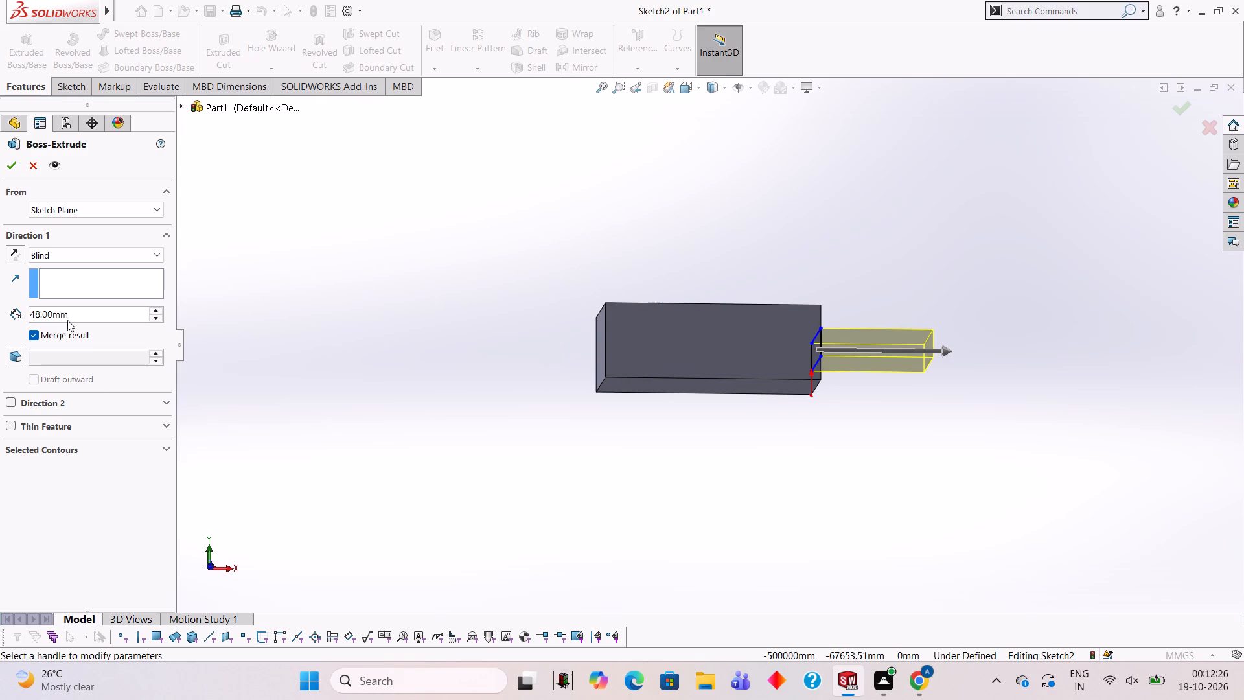
{"action": "left_click", "coordinate": [94, 313]}
{"action": "key", "text": "BackSpace"}
{"action": "key", "text": "BackSpace"}
{"action": "key", "text": "BackSpace"}
{"action": "key", "text": "BackSpace"}
{"action": "key", "text": "BackSpace"}
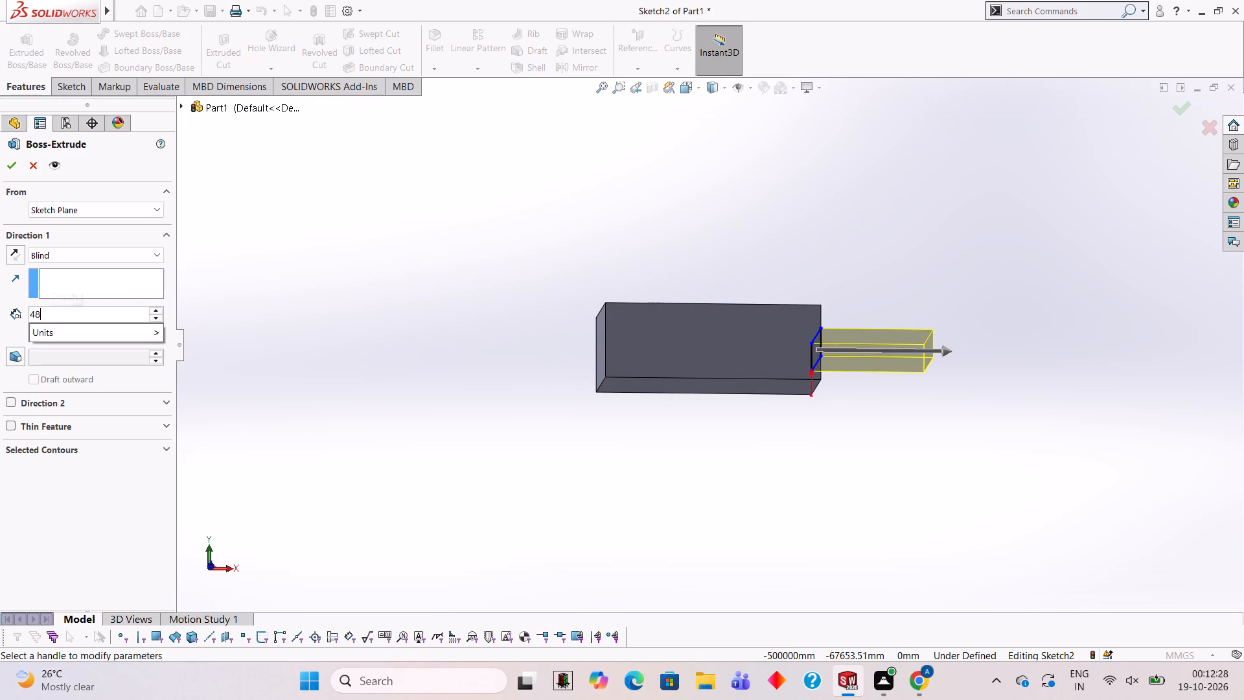
{"action": "key", "text": "BackSpace"}
{"action": "key", "text": "BackSpace"}
{"action": "type", "text": "29"}
{"action": "key", "text": "Return"}
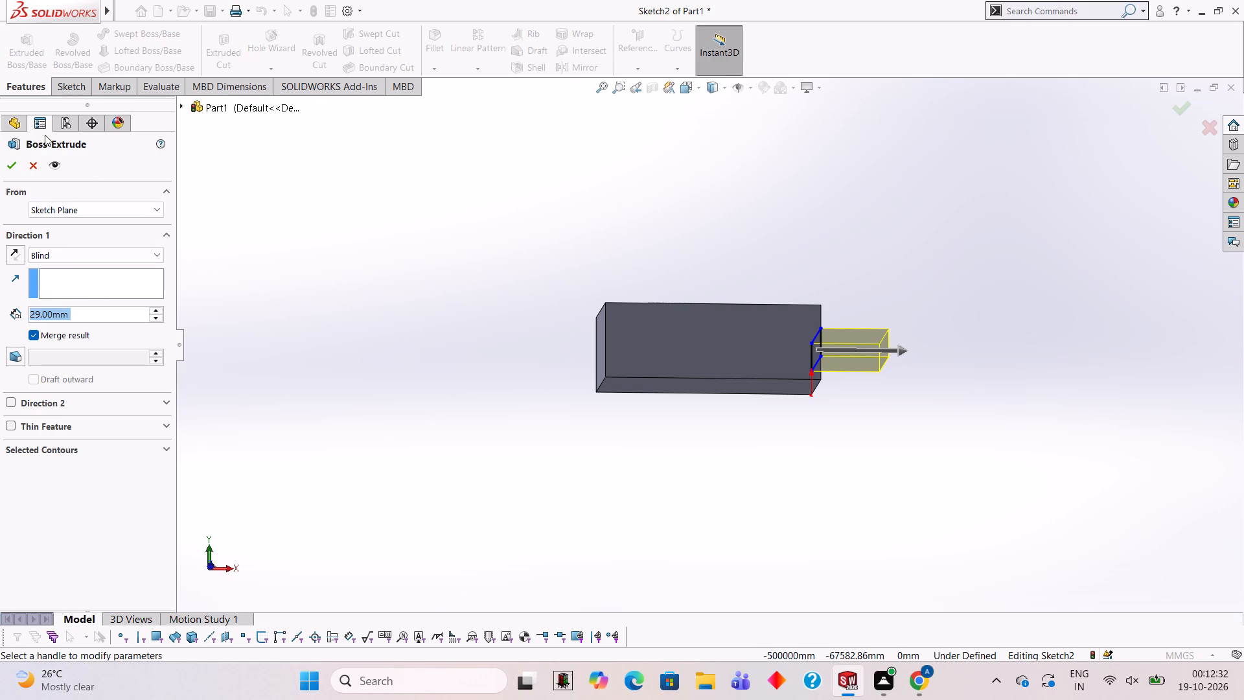
{"action": "left_click", "coordinate": [14, 161]}
{"action": "left_click", "coordinate": [355, 325]}
Start a sketch on the underside face of the 29 mm tab and view it face-on.
{"action": "scroll", "coordinate": [678, 397], "scroll_direction": "up", "scroll_amount": 2}
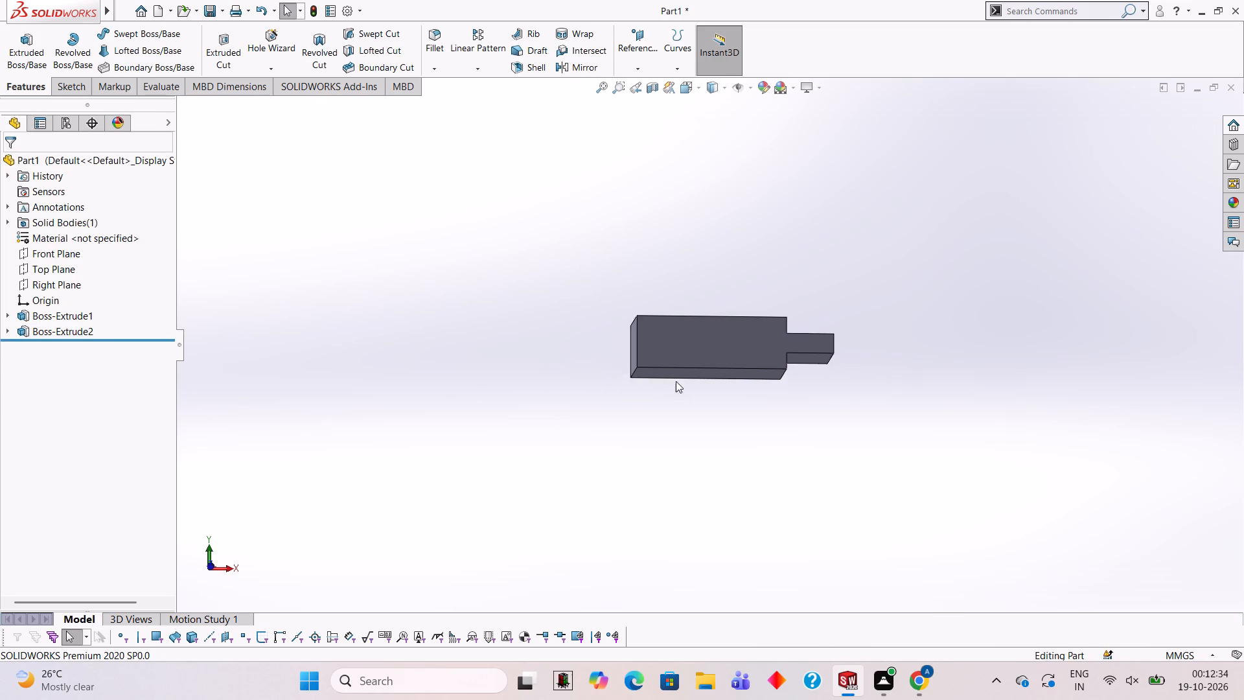
{"action": "middle_click_drag", "start_coordinate": [667, 378], "coordinate": [660, 333]}
{"action": "scroll", "coordinate": [695, 352], "scroll_direction": "down", "scroll_amount": 7}
{"action": "middle_click_drag", "start_coordinate": [805, 334], "coordinate": [776, 212]}
{"action": "middle_click_drag", "start_coordinate": [807, 285], "coordinate": [830, 476]}
{"action": "scroll", "coordinate": [812, 457], "scroll_direction": "down", "scroll_amount": 1}
{"action": "scroll", "coordinate": [830, 476], "scroll_direction": "up", "scroll_amount": 1}
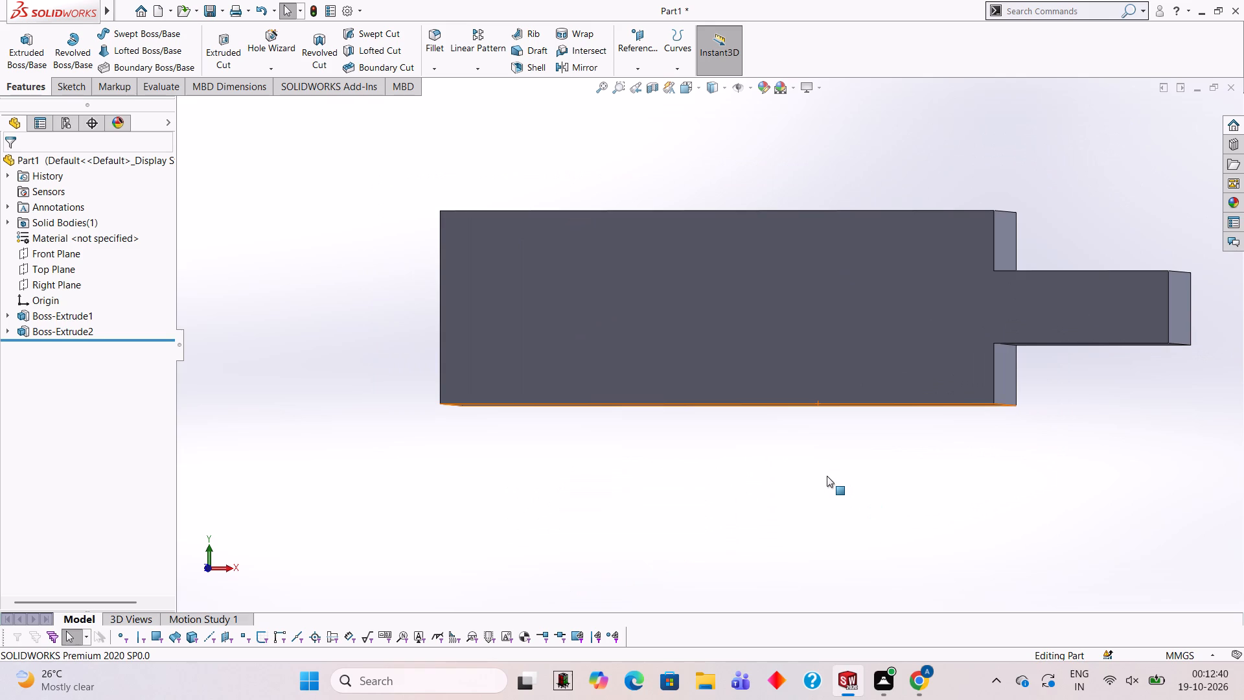
{"action": "scroll", "coordinate": [870, 417], "scroll_direction": "up", "scroll_amount": 3}
{"action": "scroll", "coordinate": [953, 416], "scroll_direction": "down", "scroll_amount": 3}
{"action": "scroll", "coordinate": [805, 343], "scroll_direction": "up", "scroll_amount": 4}
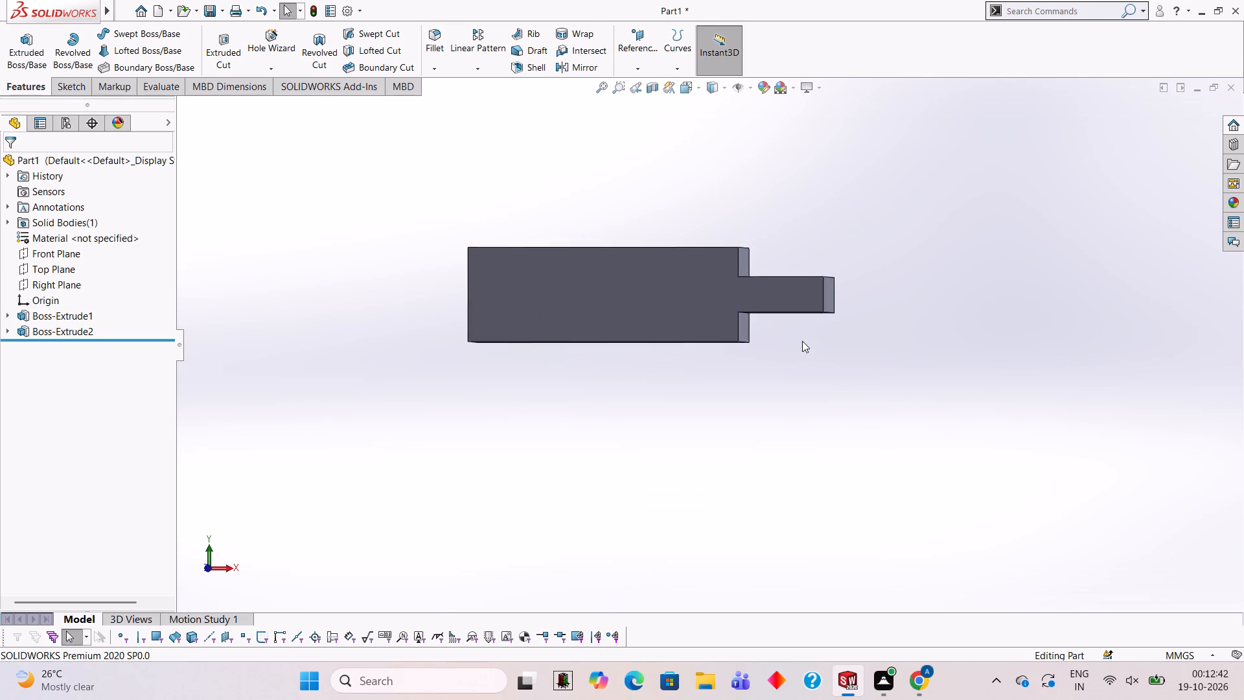
{"action": "scroll", "coordinate": [802, 341], "scroll_direction": "up", "scroll_amount": 1}
{"action": "scroll", "coordinate": [728, 297], "scroll_direction": "down", "scroll_amount": 2}
{"action": "middle_click_drag", "start_coordinate": [775, 397], "coordinate": [796, 204]}
{"action": "middle_click_drag", "start_coordinate": [811, 392], "coordinate": [789, 355]}
{"action": "scroll", "coordinate": [794, 379], "scroll_direction": "up", "scroll_amount": 1}
{"action": "left_click", "coordinate": [772, 286]}
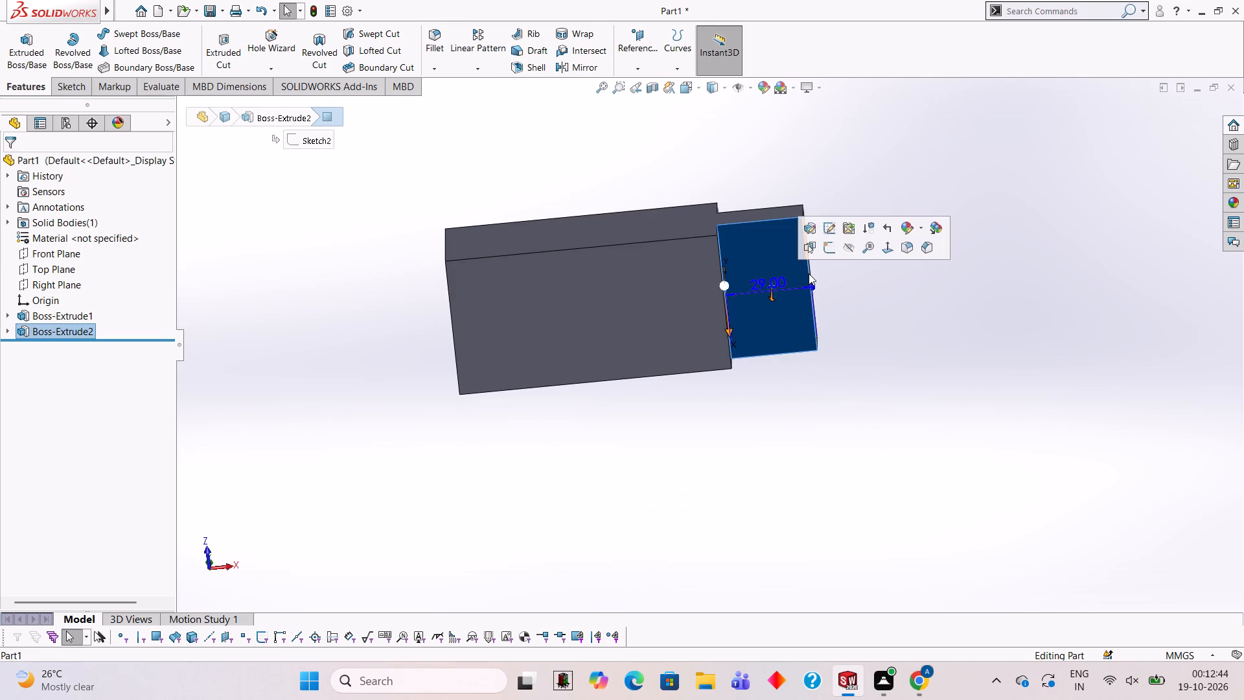
{"action": "left_click", "coordinate": [828, 250]}
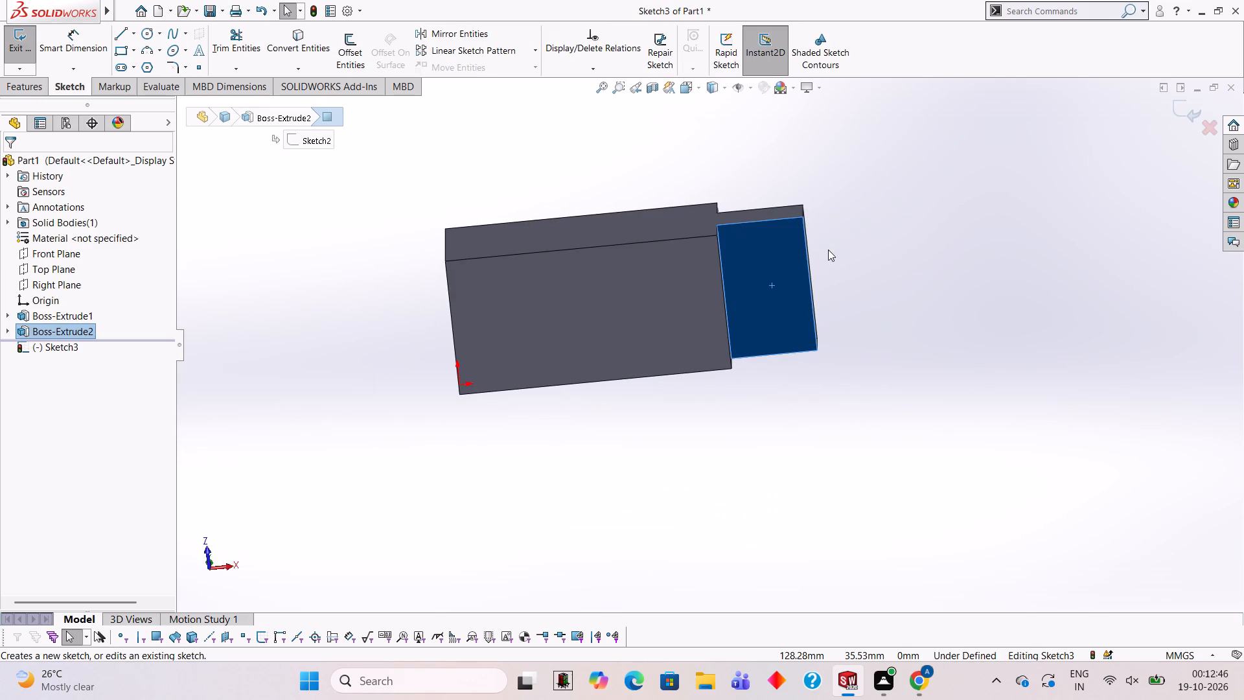
{"action": "key", "text": "ctrl+8"}
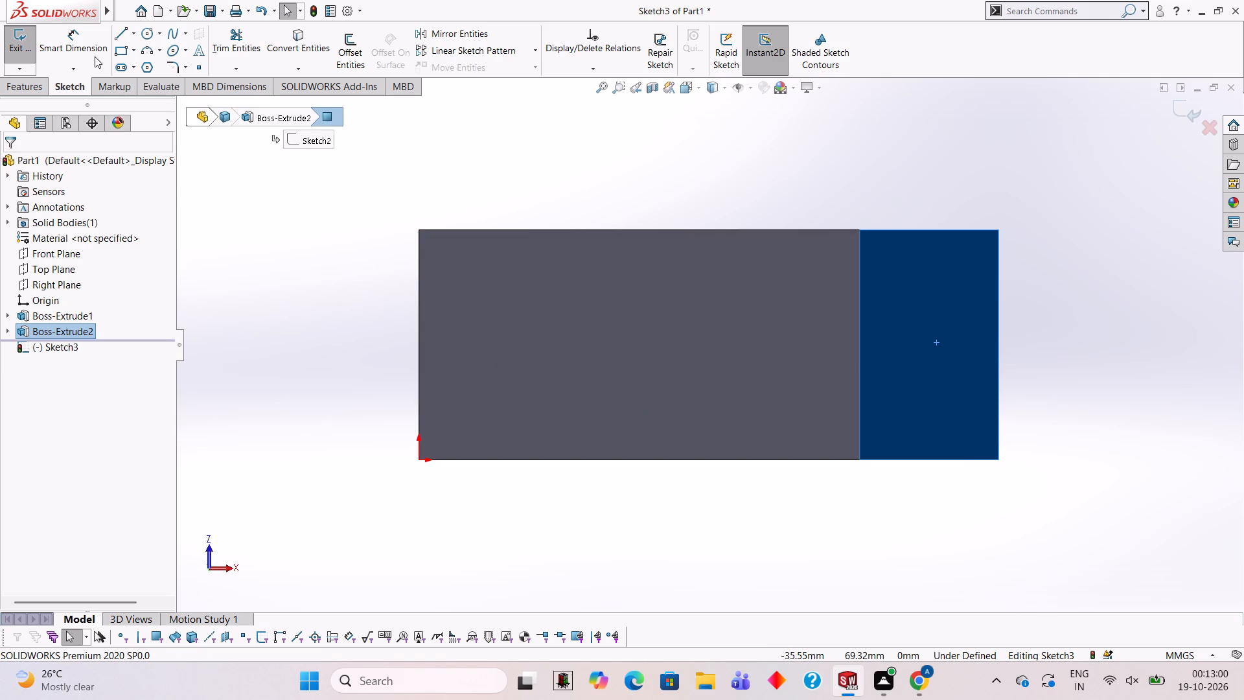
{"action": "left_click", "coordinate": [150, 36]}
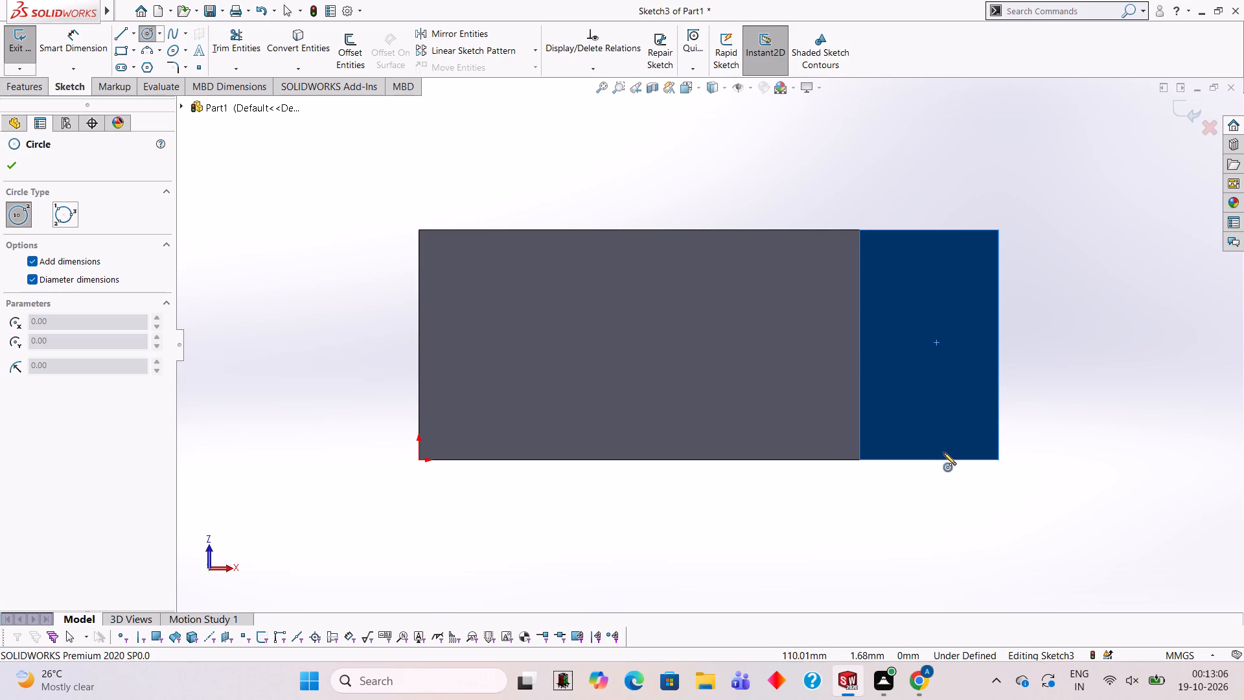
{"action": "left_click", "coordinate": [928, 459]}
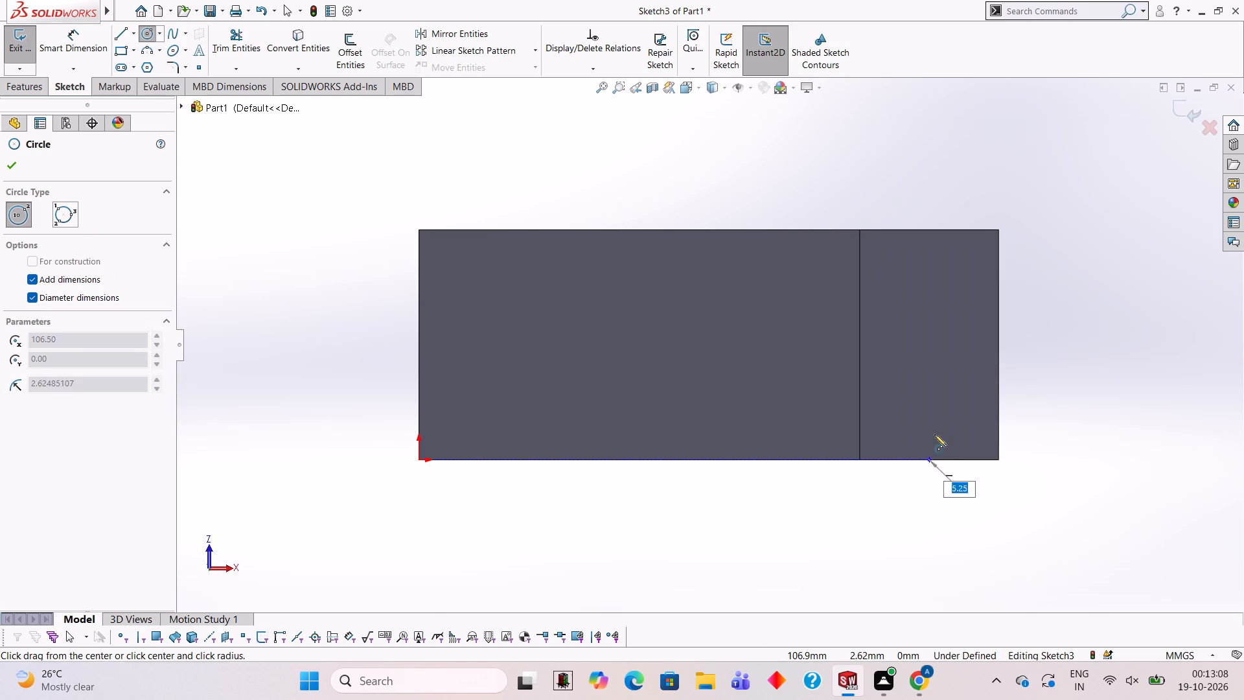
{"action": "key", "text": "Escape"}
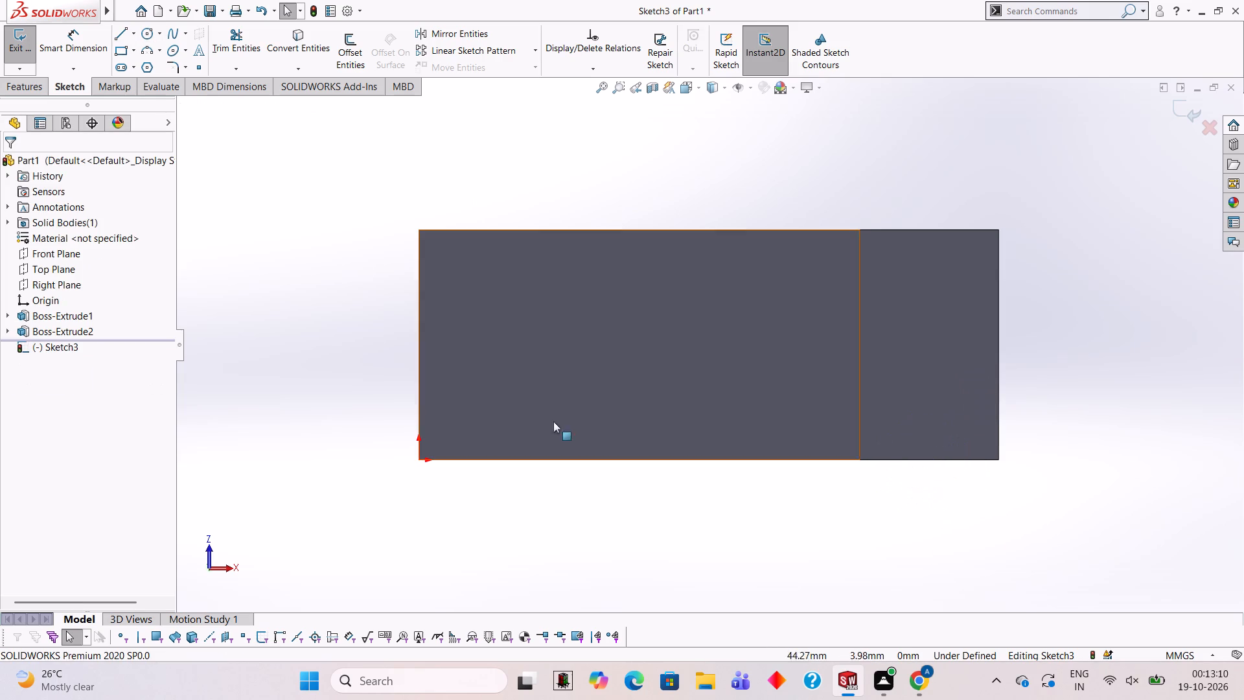
Draw a 13 mm vertical line upward from the midpoint of the tab face's lower edge.
{"action": "left_click", "coordinate": [123, 30]}
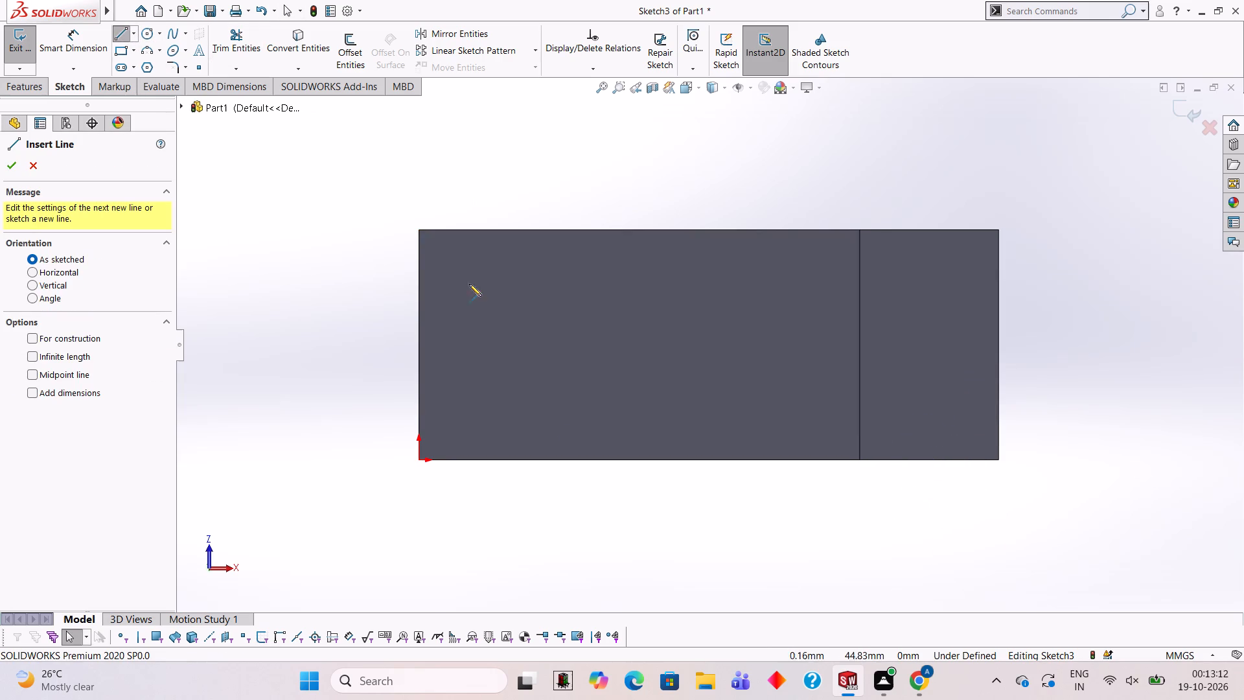
{"action": "left_click", "coordinate": [928, 460]}
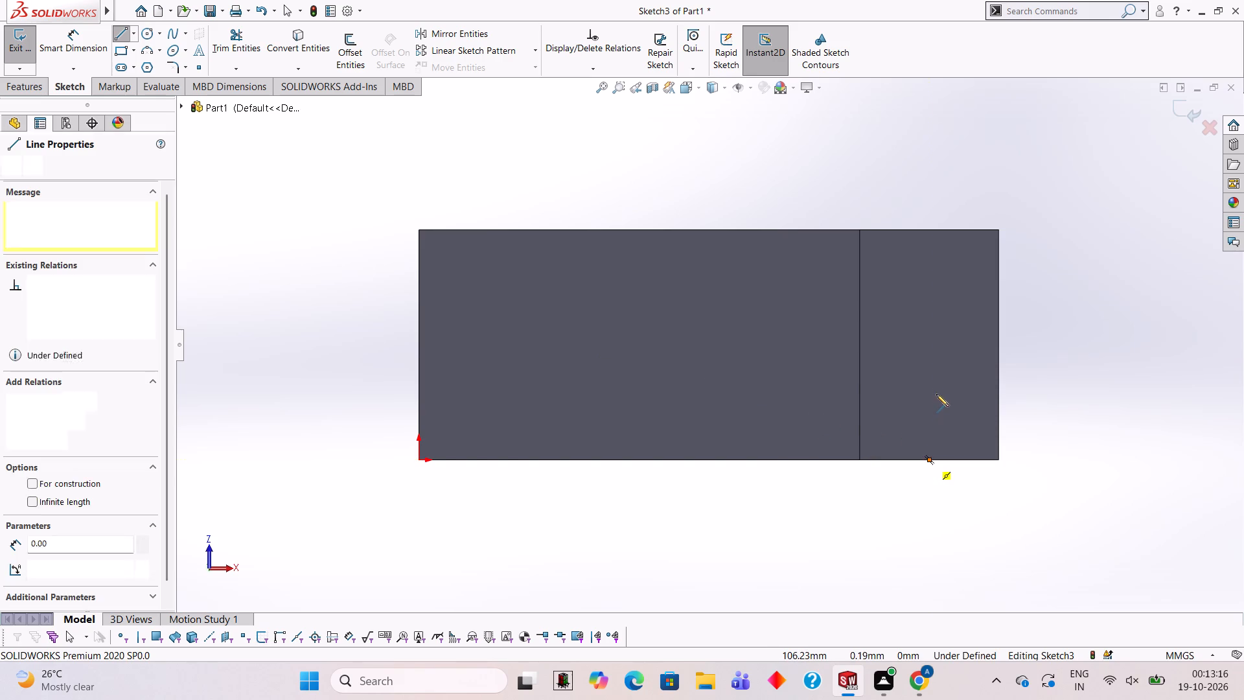
{"action": "type", "text": "13"}
{"action": "key", "text": "Return"}
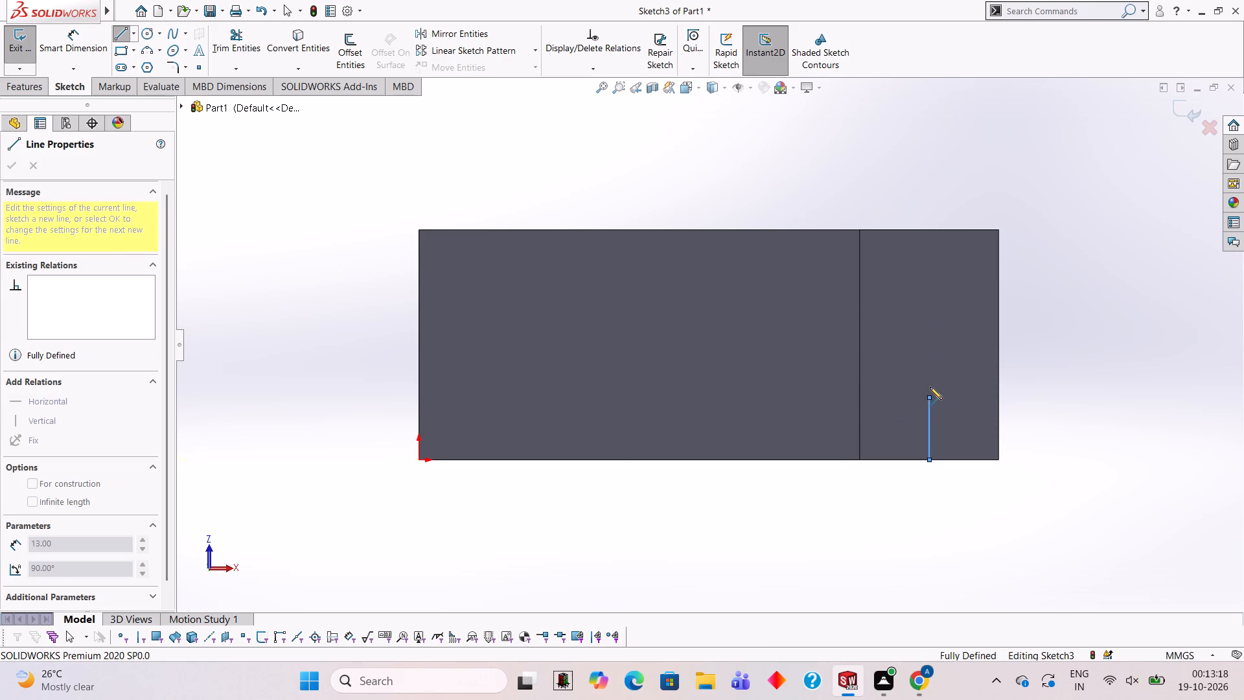
{"action": "key", "text": "Escape"}
{"action": "key", "text": "Escape"}
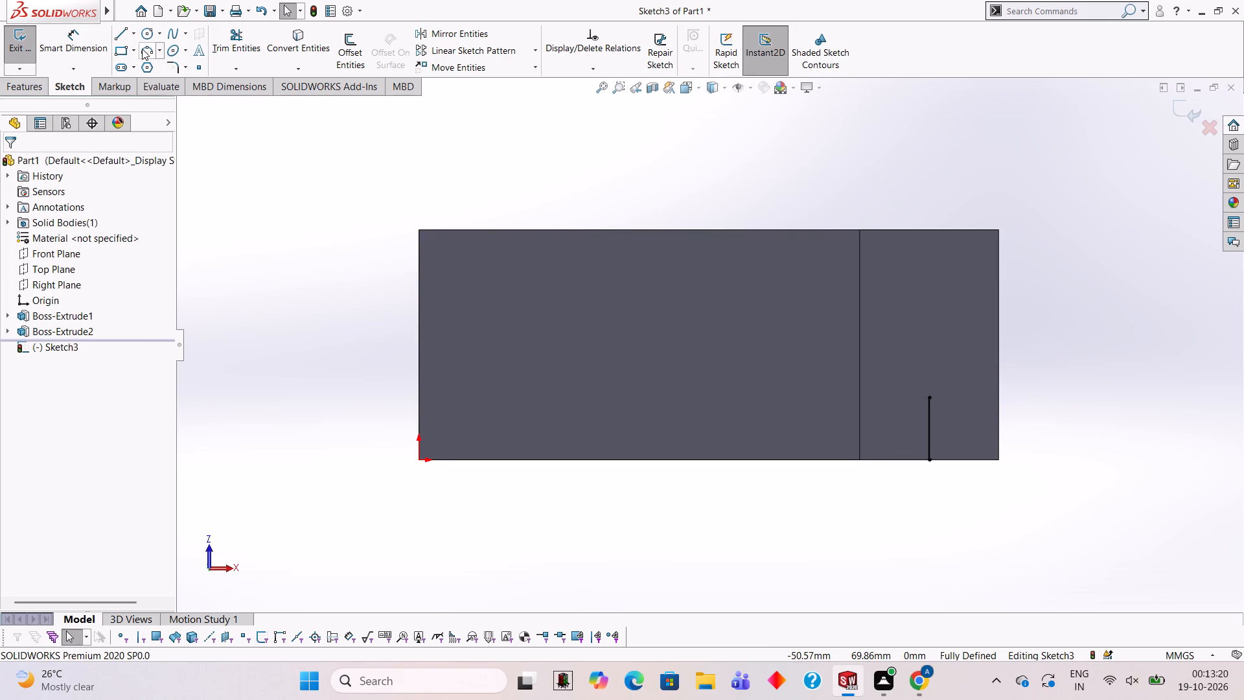
Draw a 6 mm diameter circle centred on the upper end of the 13 mm line.
{"action": "left_click", "coordinate": [144, 28]}
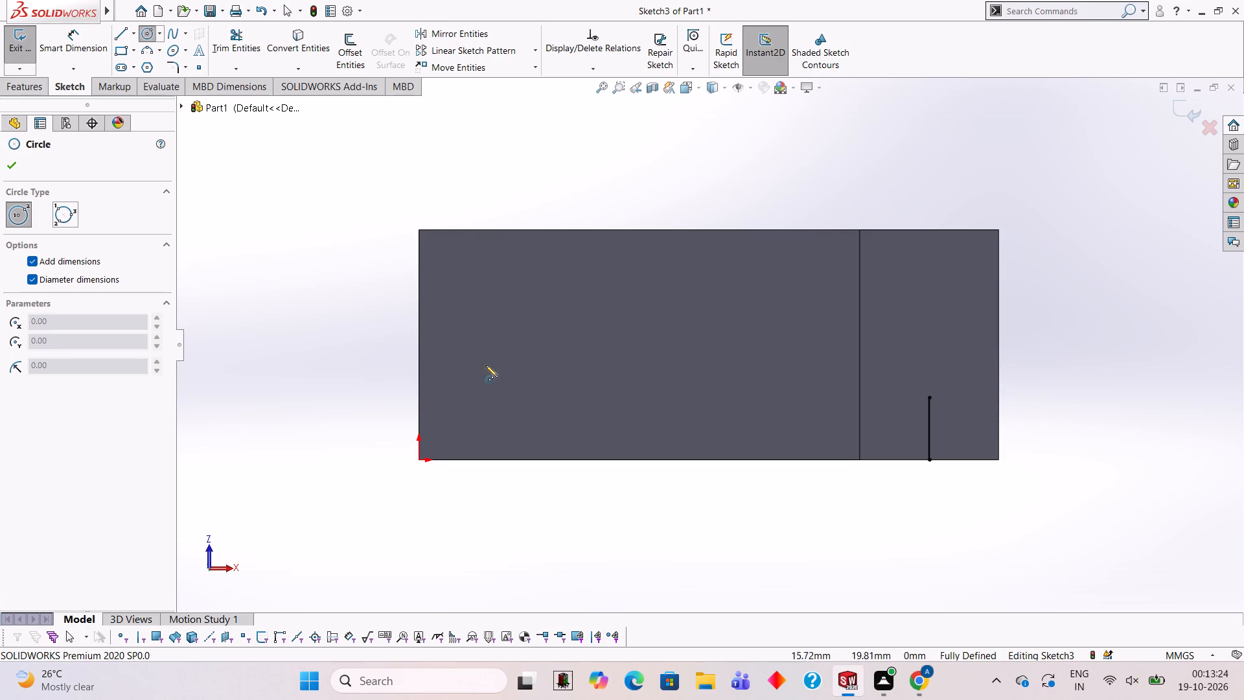
{"action": "left_click", "coordinate": [930, 399]}
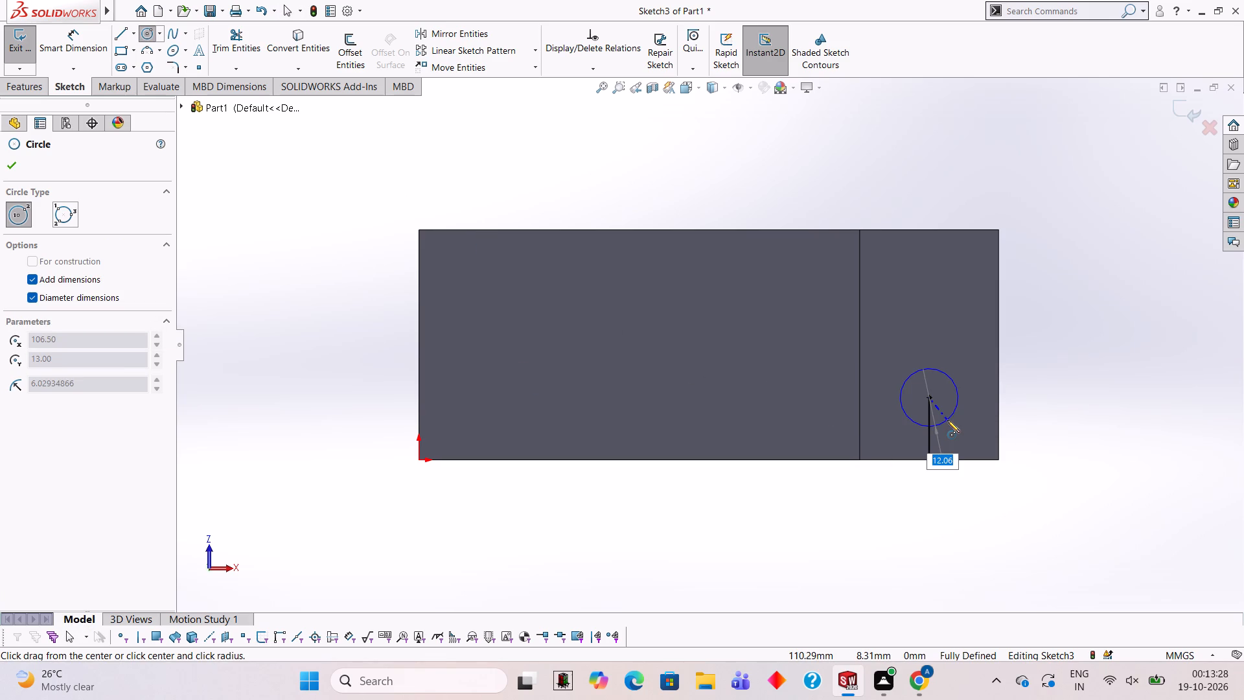
{"action": "key", "text": "6"}
{"action": "key", "text": "Return"}
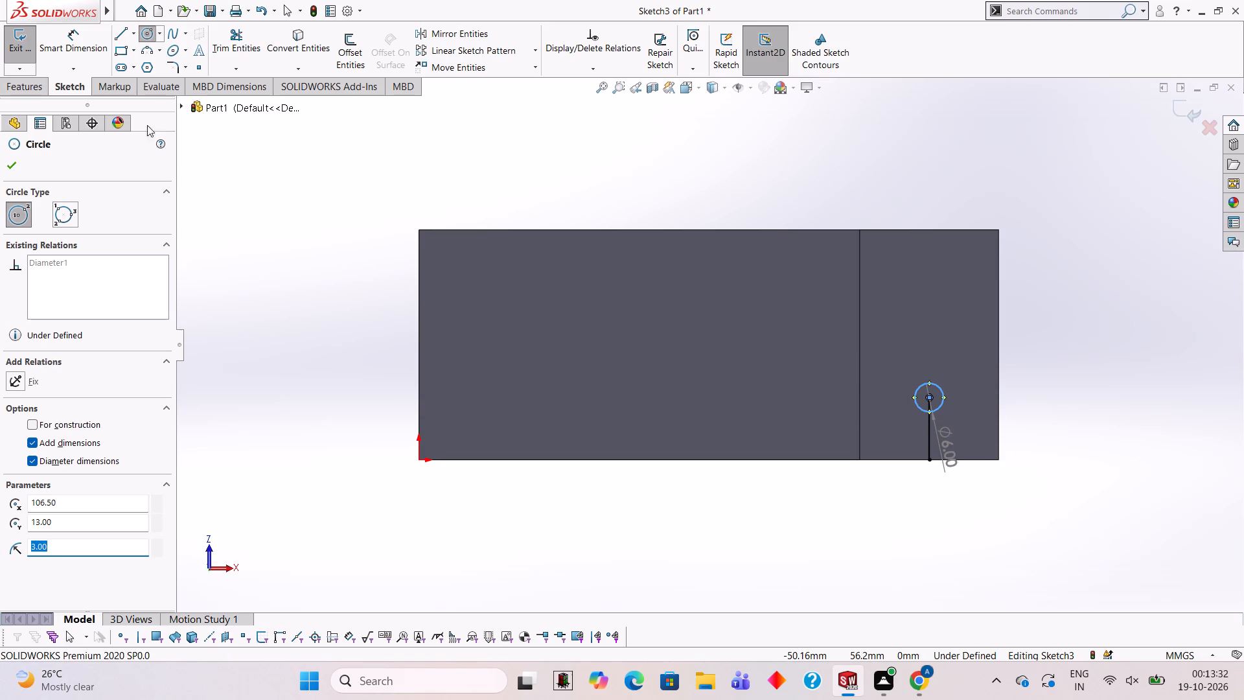
Draw a 22 mm vertical line upward from the circle's centre.
{"action": "left_click", "coordinate": [122, 38]}
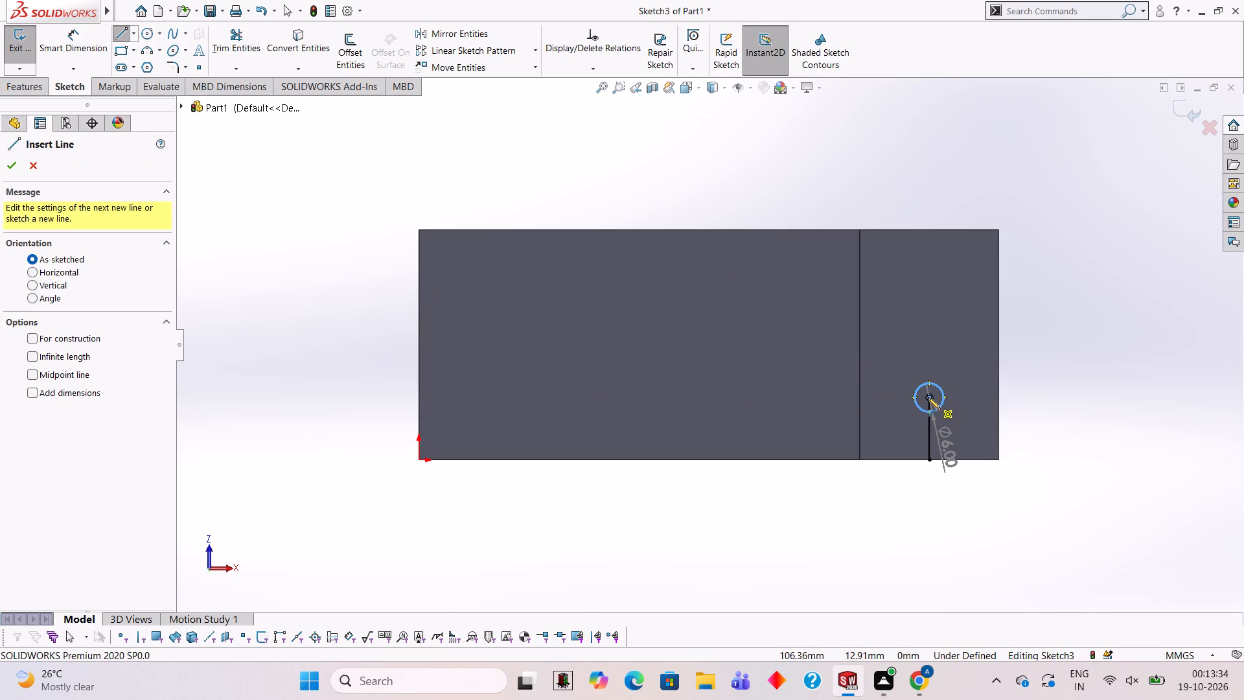
{"action": "left_click", "coordinate": [928, 397]}
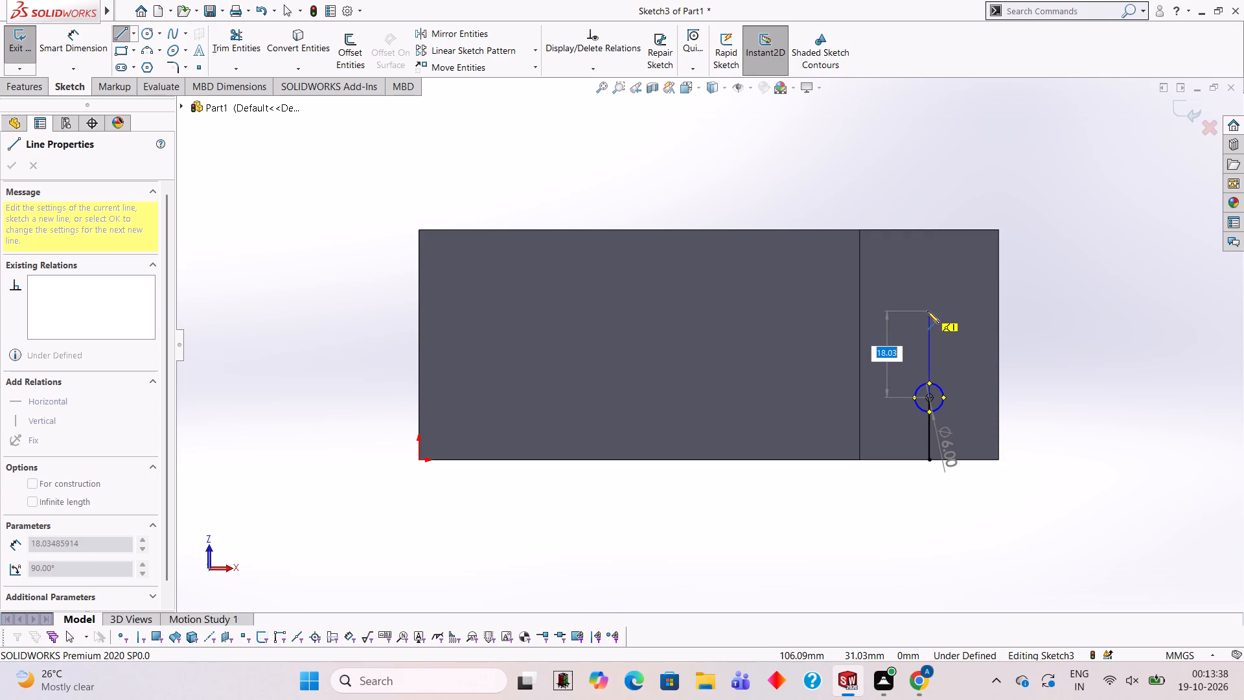
{"action": "type", "text": "22"}
{"action": "key", "text": "Return"}
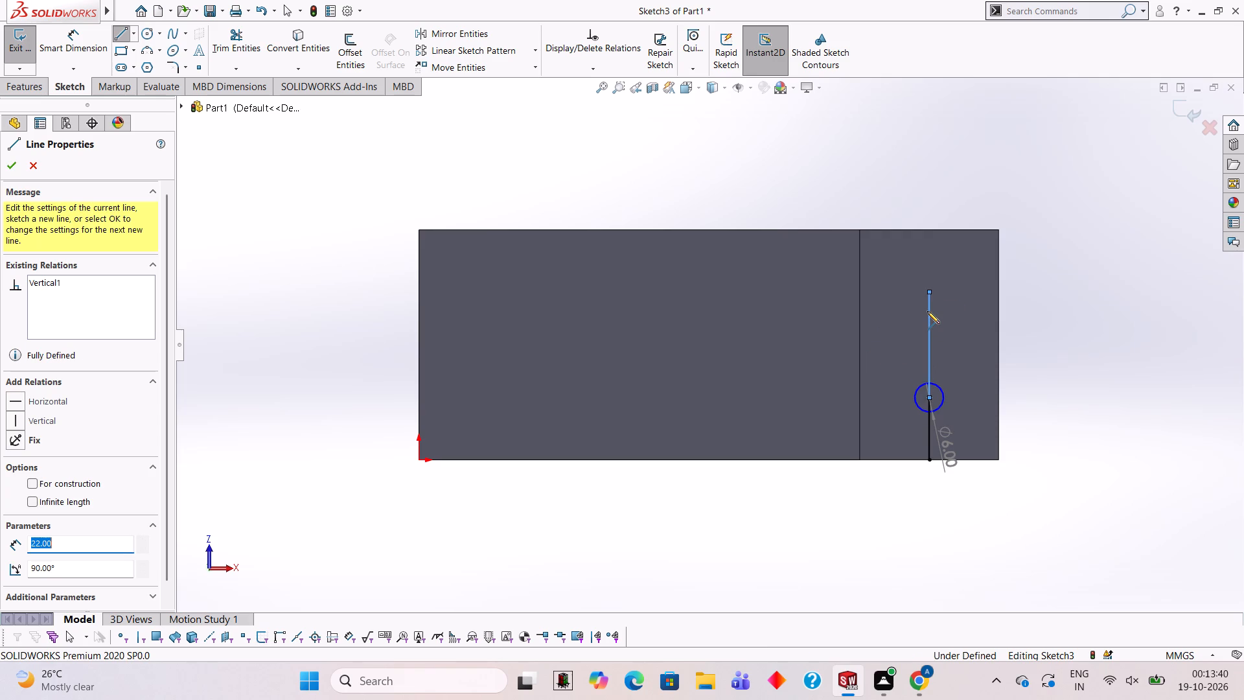
{"action": "key", "text": "Escape"}
{"action": "key", "text": "Escape"}
{"action": "key", "text": "Escape"}
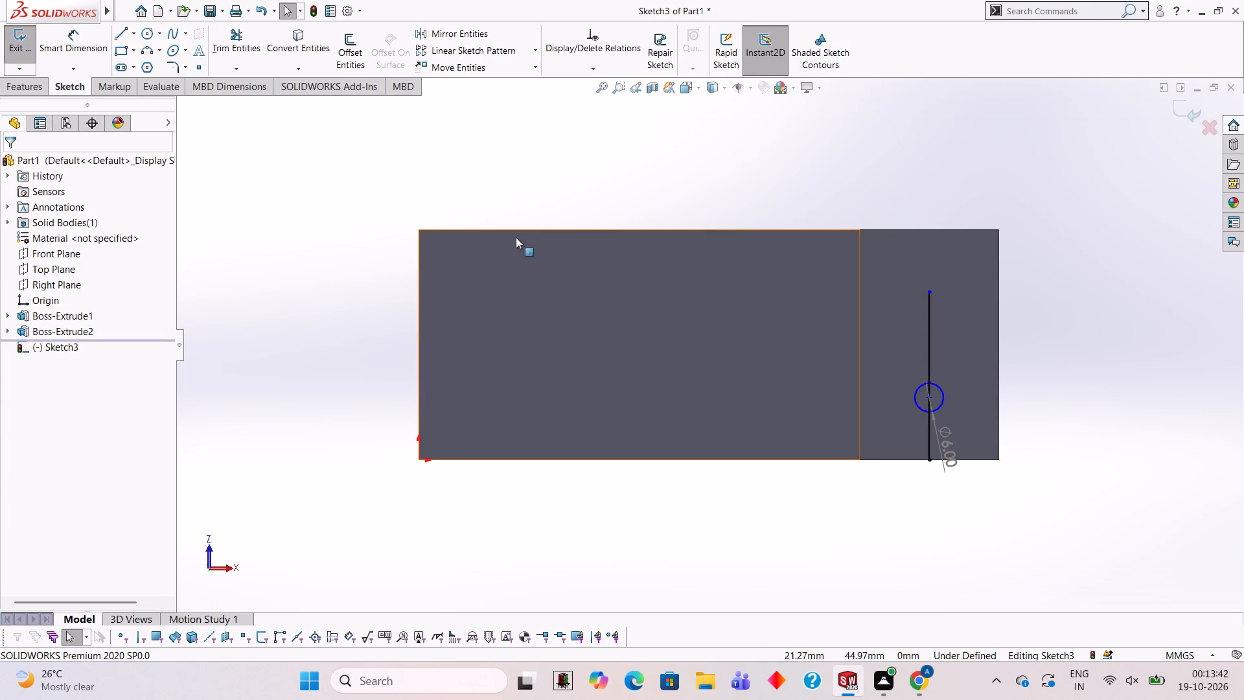
Draw a second 6 mm diameter circle centred on the upper end of the 22 mm line.
{"action": "left_click", "coordinate": [141, 32]}
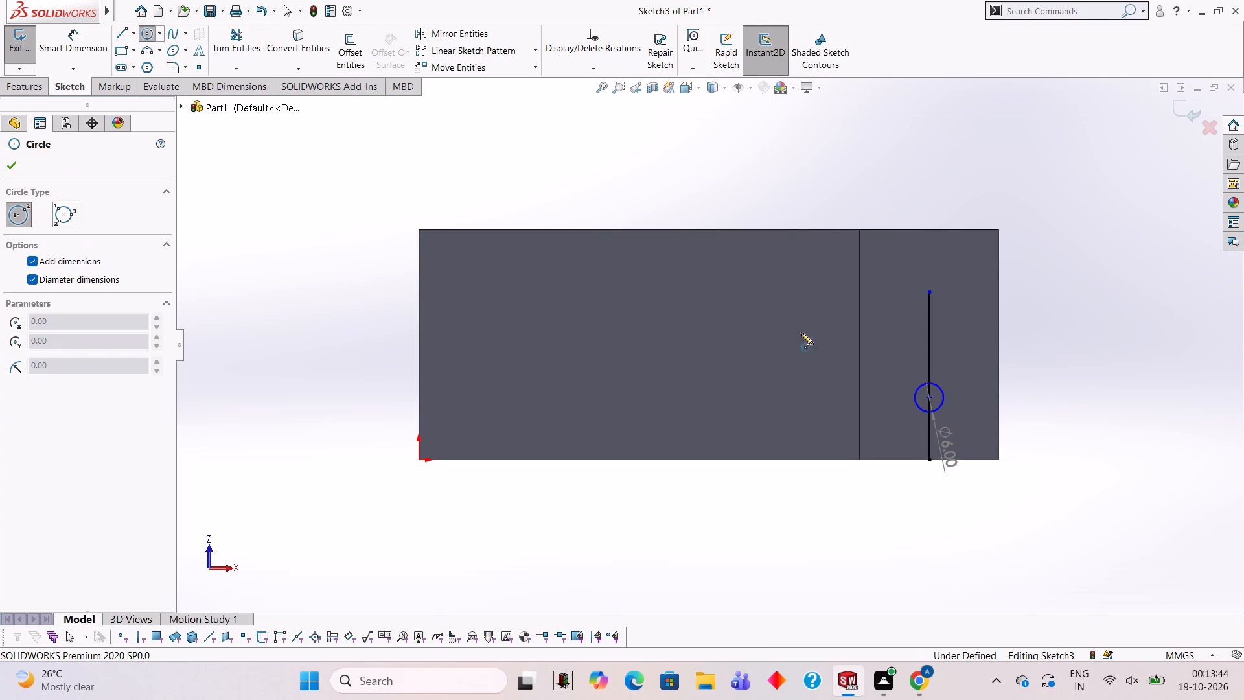
{"action": "left_click", "coordinate": [928, 291]}
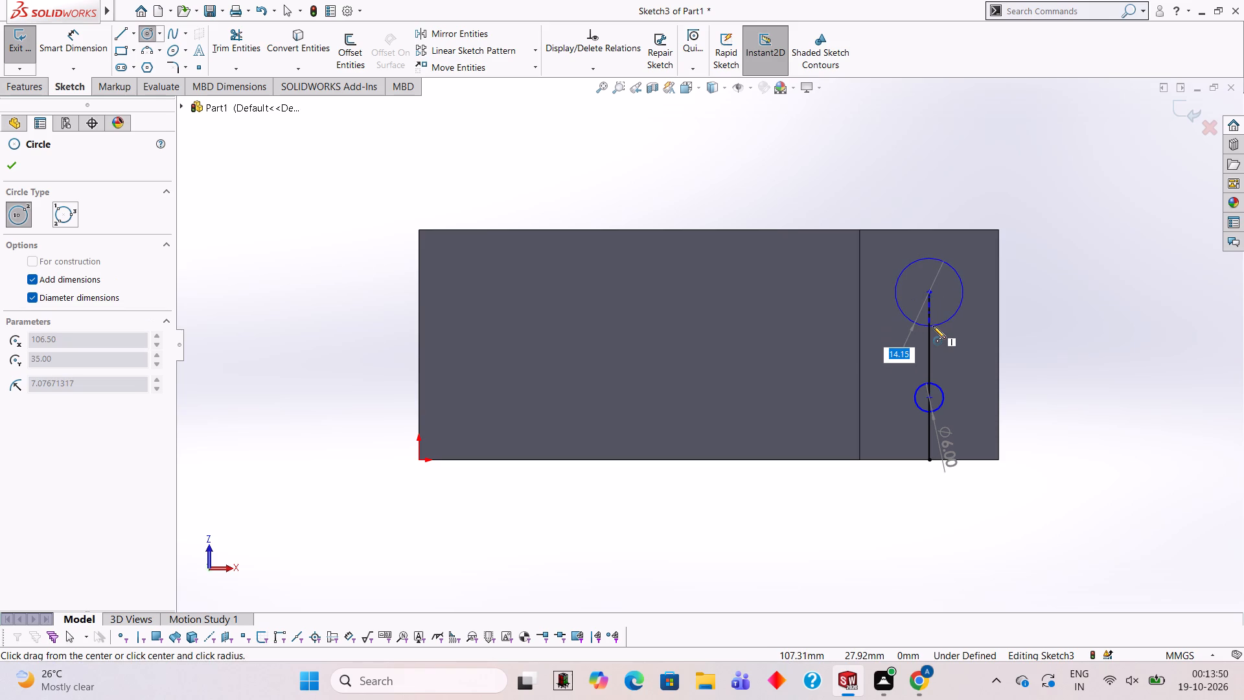
{"action": "key", "text": "6"}
{"action": "key", "text": "Return"}
{"action": "key", "text": "Escape"}
{"action": "key", "text": "Escape"}
{"action": "key", "text": "Escape"}
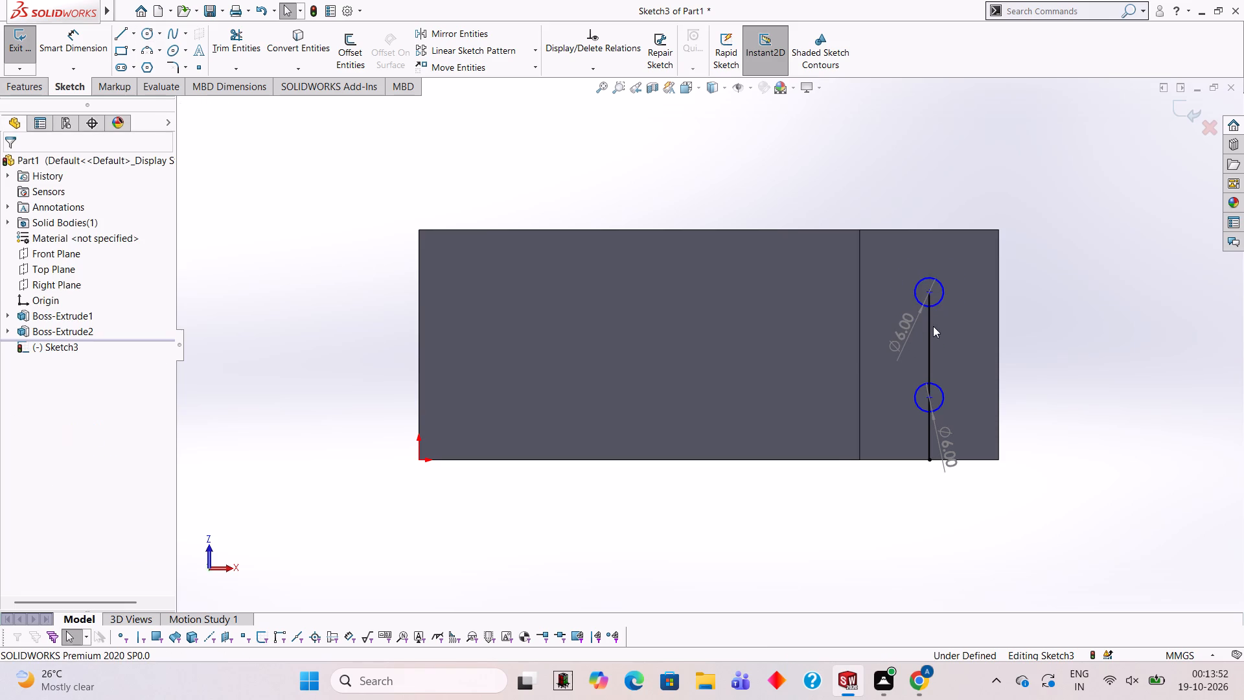
Trim away the vertical helper lines below, between and inside the two circles on the tab face.
{"action": "left_click", "coordinate": [227, 40]}
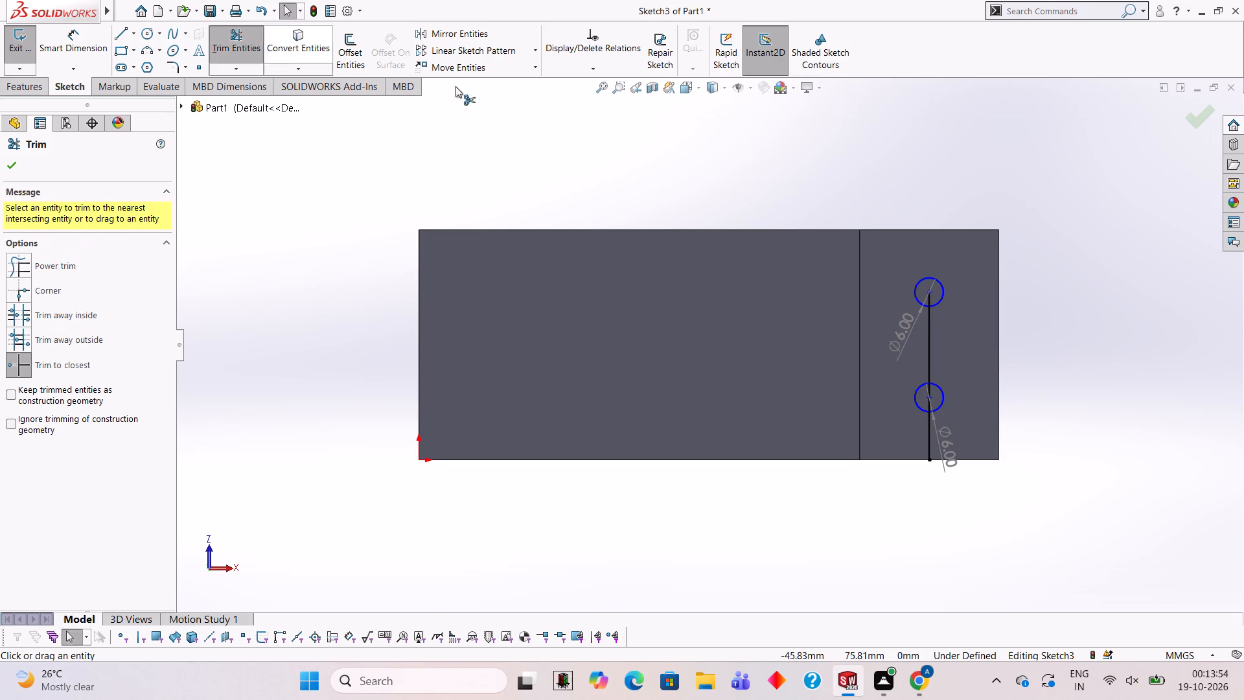
{"action": "left_click", "coordinate": [930, 360]}
{"action": "left_click", "coordinate": [930, 433]}
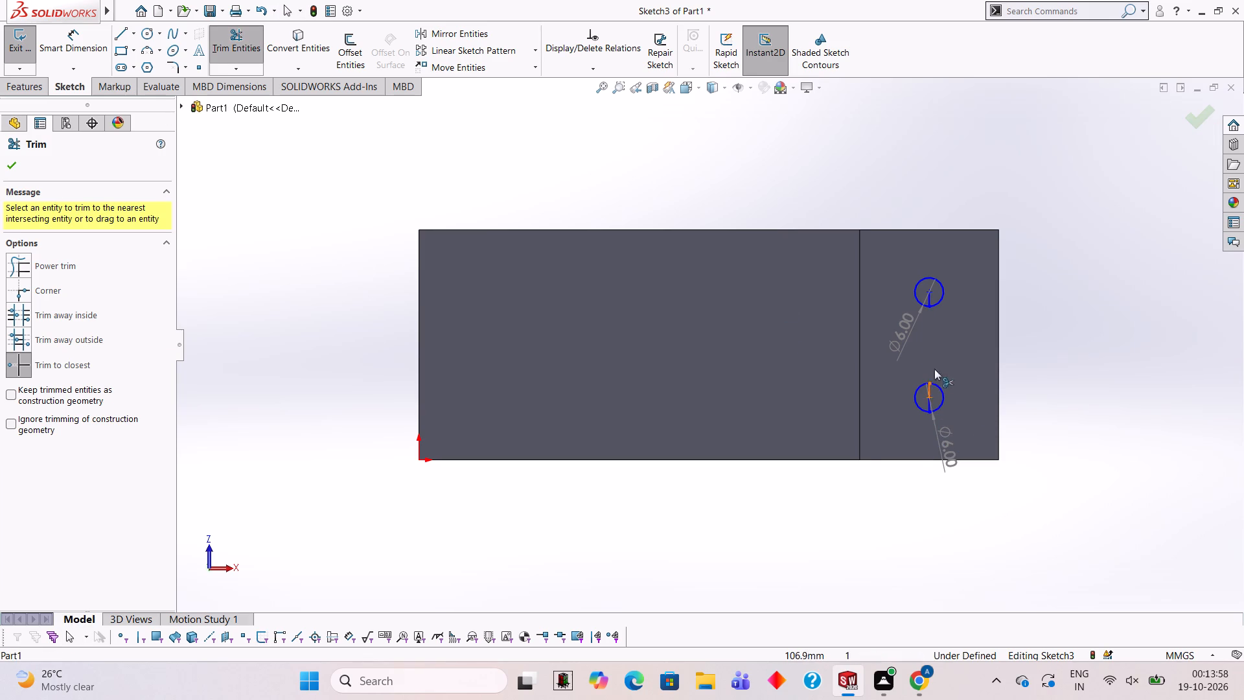
{"action": "left_click", "coordinate": [928, 292]}
{"action": "scroll", "coordinate": [928, 292], "scroll_direction": "down", "scroll_amount": 5}
{"action": "scroll", "coordinate": [860, 421], "scroll_direction": "up", "scroll_amount": 4}
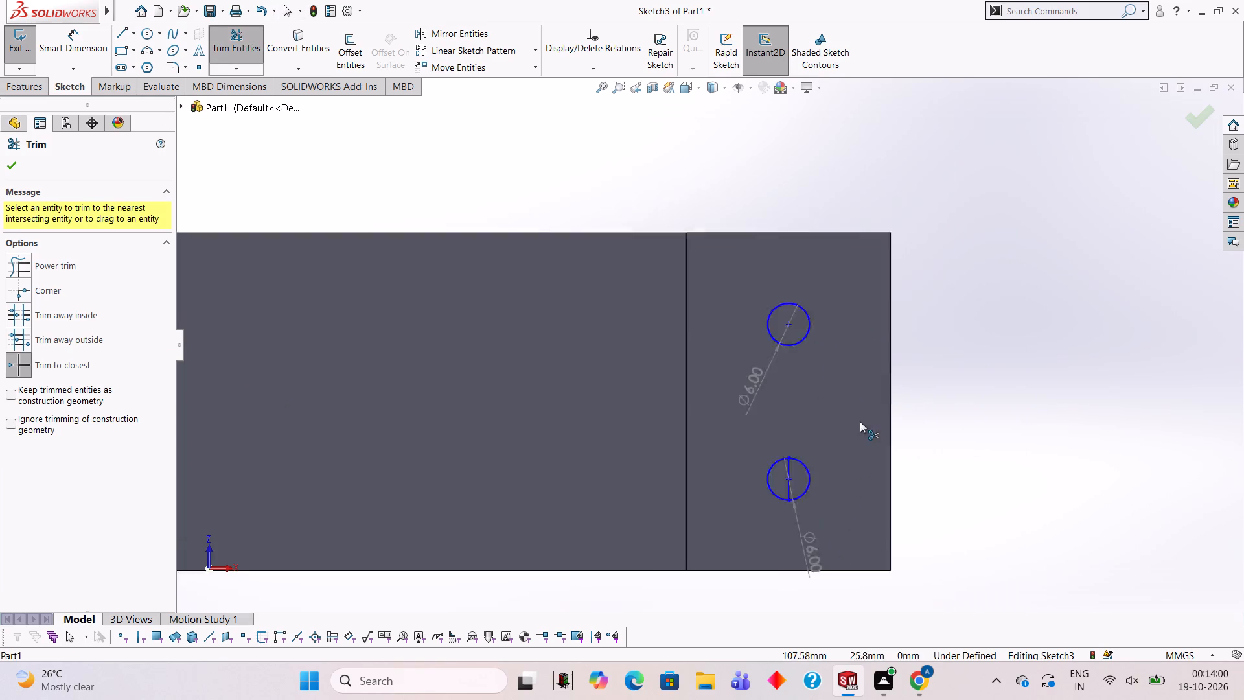
{"action": "scroll", "coordinate": [860, 421], "scroll_direction": "up", "scroll_amount": 1}
{"action": "scroll", "coordinate": [860, 423], "scroll_direction": "down", "scroll_amount": 3}
{"action": "left_click", "coordinate": [663, 422]}
{"action": "left_click", "coordinate": [665, 448]}
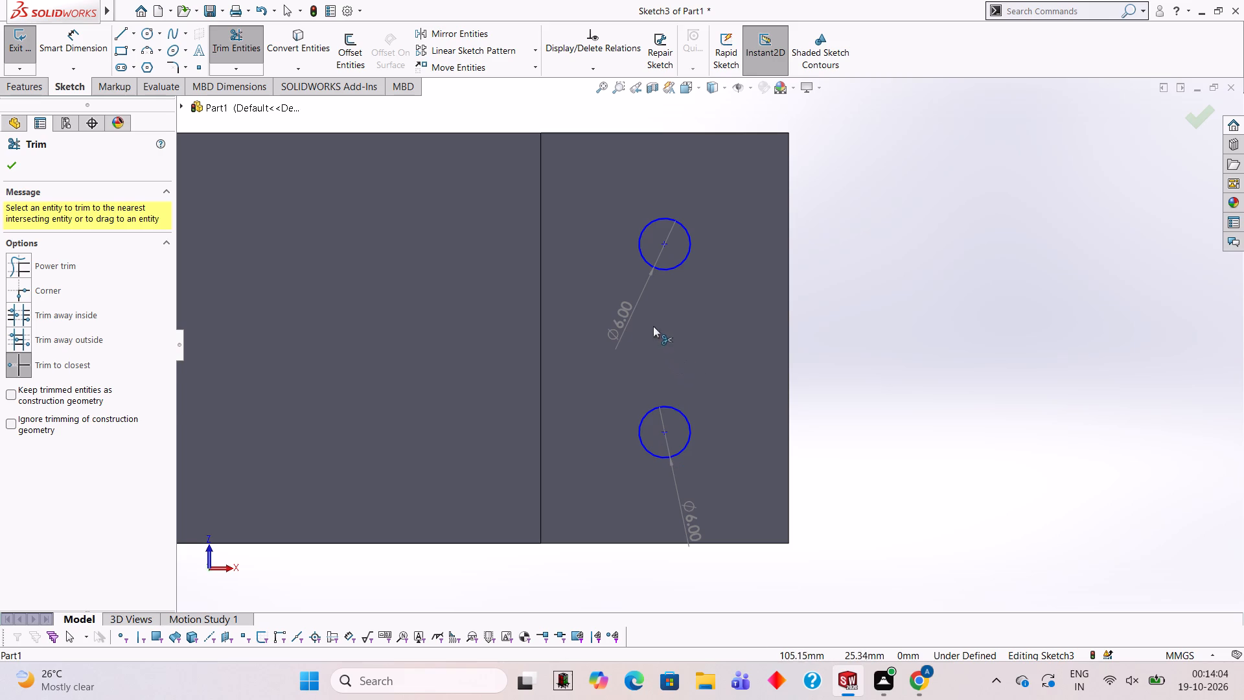
{"action": "key", "text": "Escape"}
Delete the driven diameter dimensions of both circles.
{"action": "right_click", "coordinate": [633, 303]}
{"action": "left_click", "coordinate": [691, 476]}
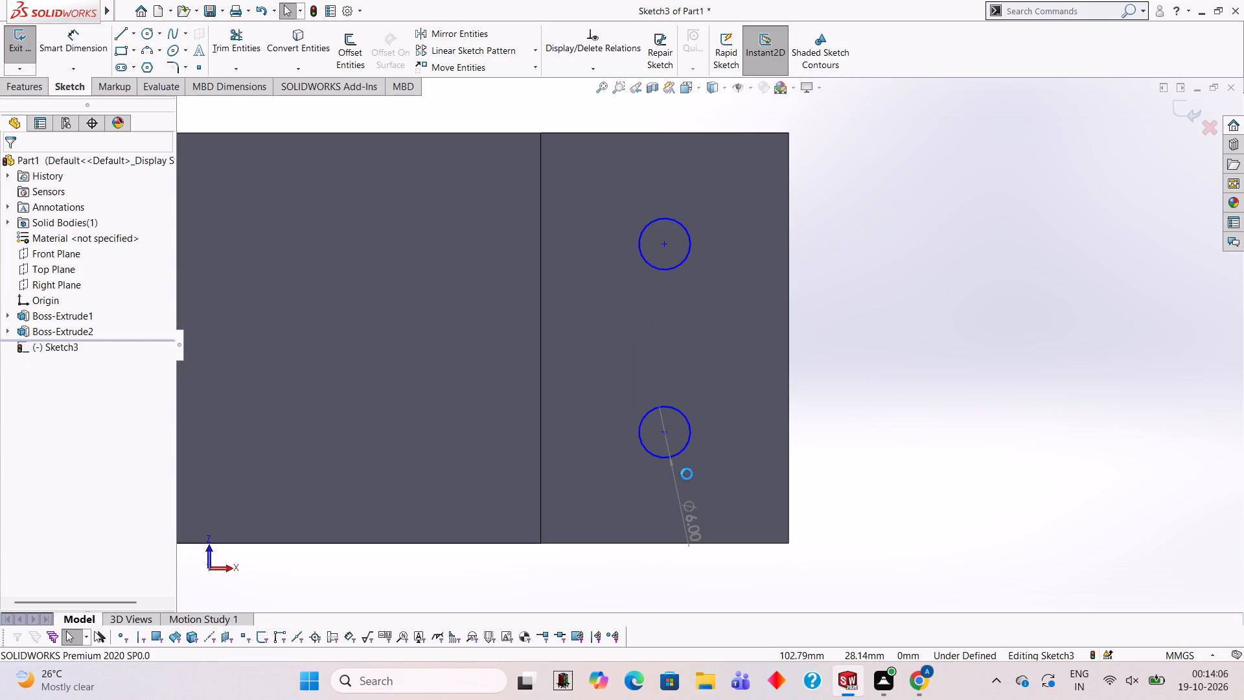
{"action": "right_click", "coordinate": [684, 515]}
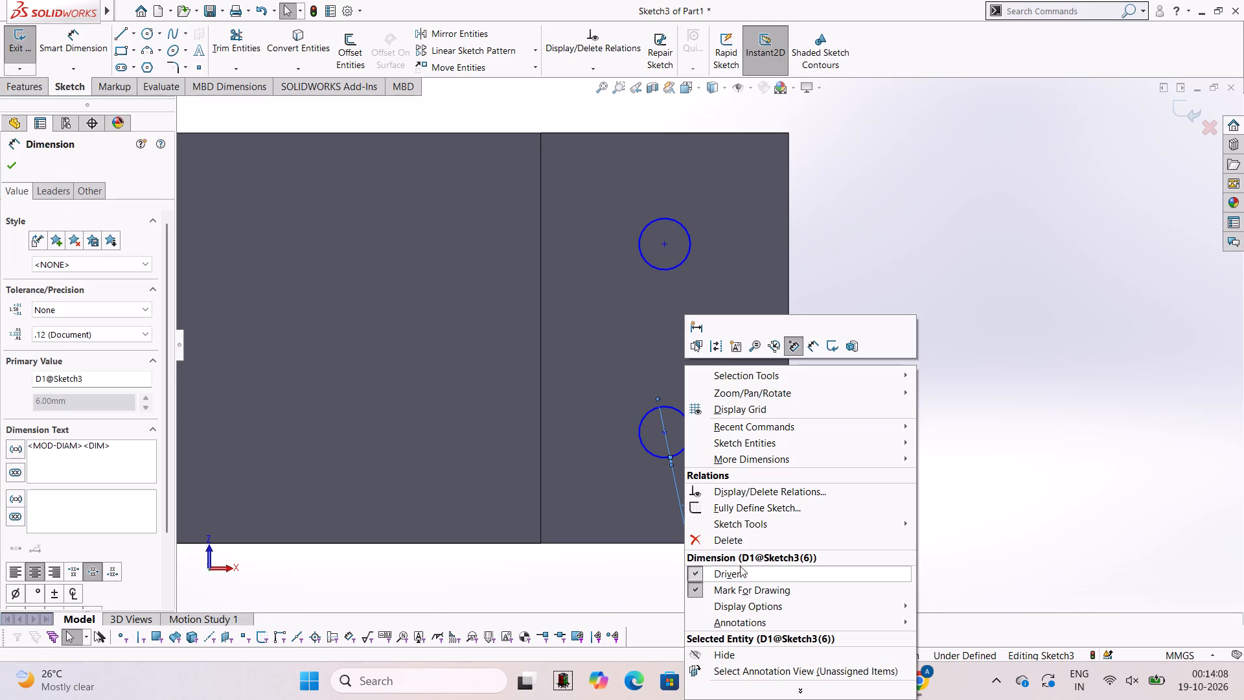
{"action": "left_click", "coordinate": [739, 541]}
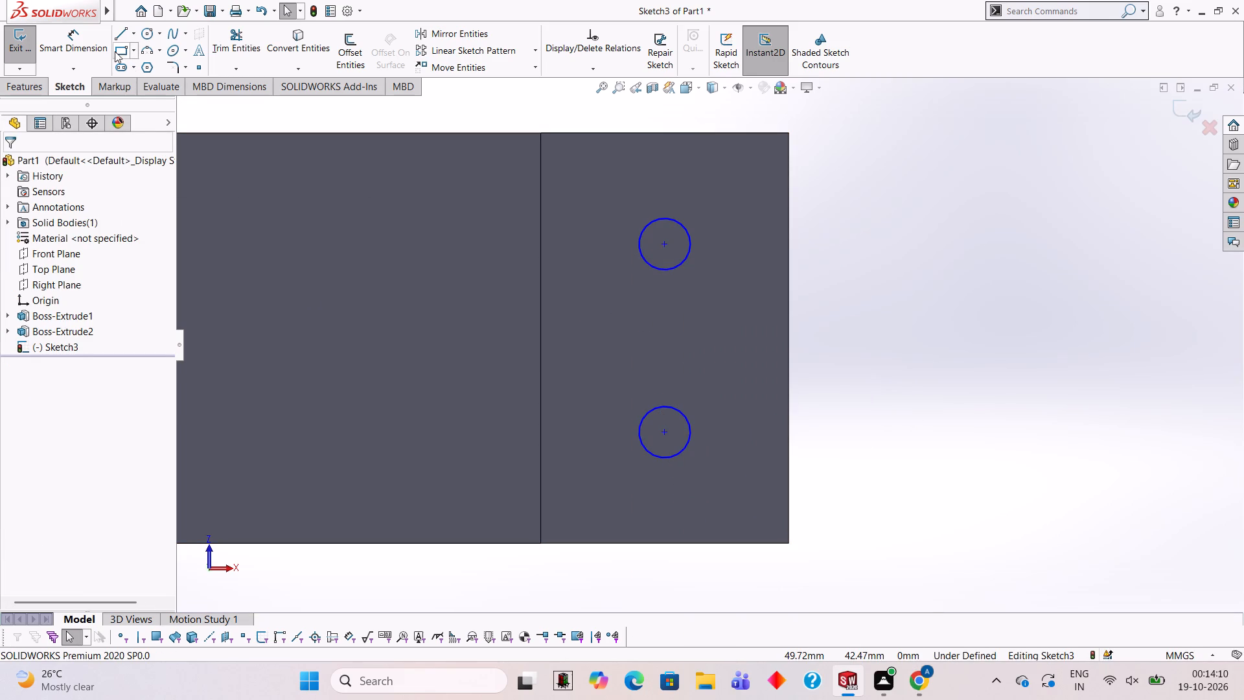
Dimension the upper and lower circles with a diameter of 6 mm each.
{"action": "left_click", "coordinate": [91, 38]}
{"action": "left_click", "coordinate": [693, 248]}
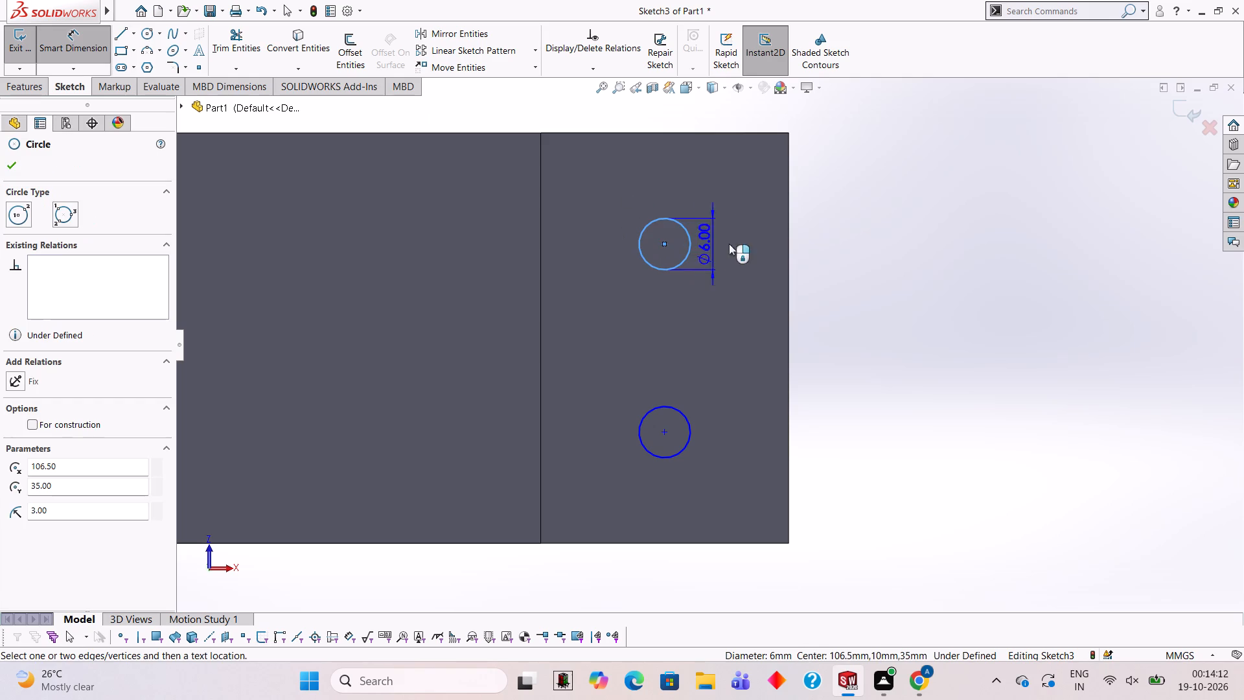
{"action": "left_click", "coordinate": [842, 207]}
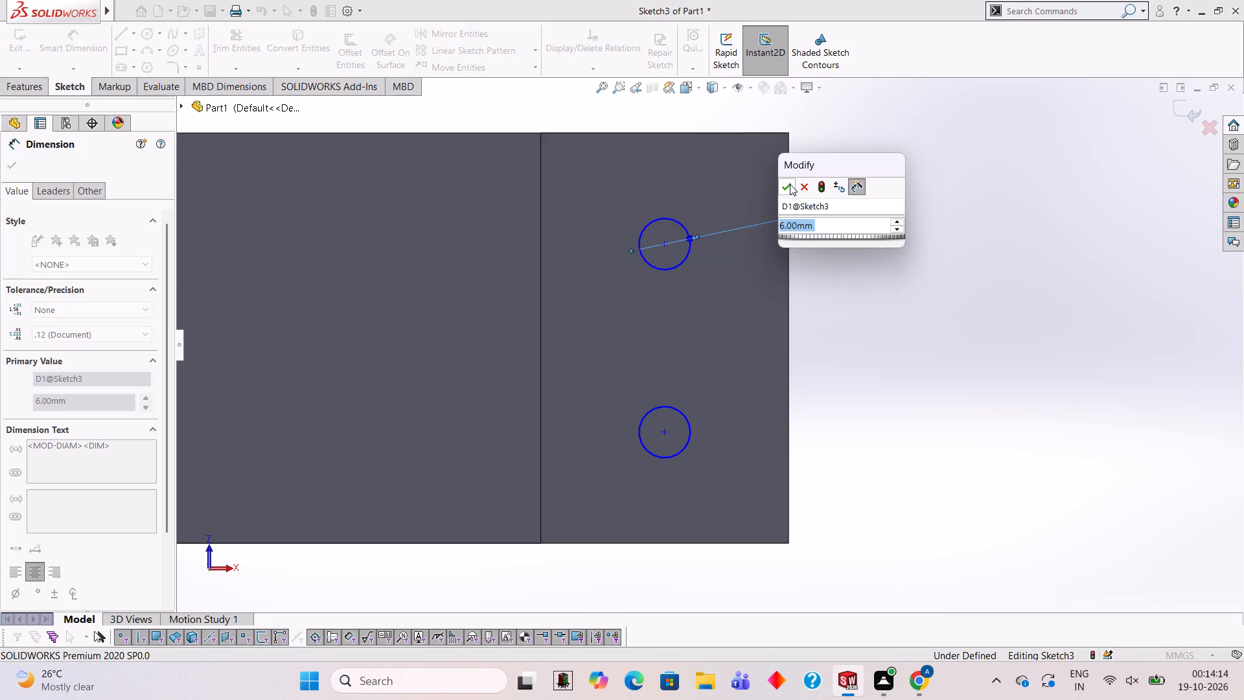
{"action": "left_click", "coordinate": [790, 184]}
{"action": "left_click", "coordinate": [949, 388]}
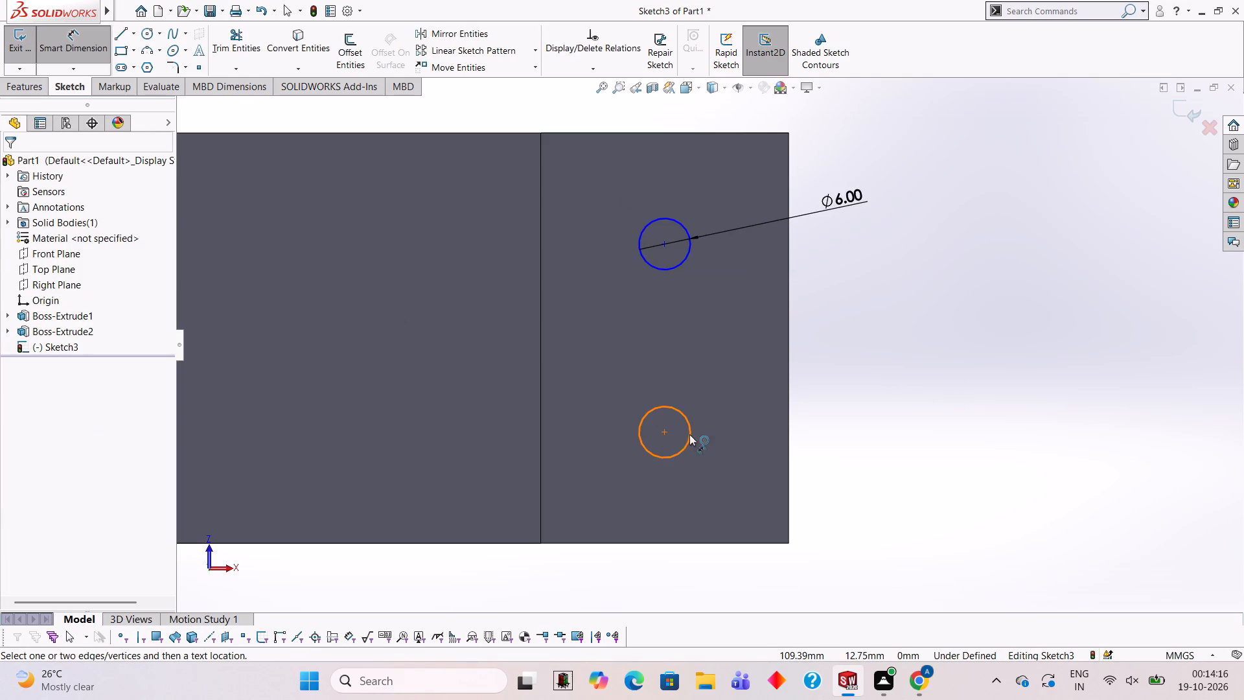
{"action": "left_click", "coordinate": [689, 434]}
{"action": "left_click", "coordinate": [912, 266]}
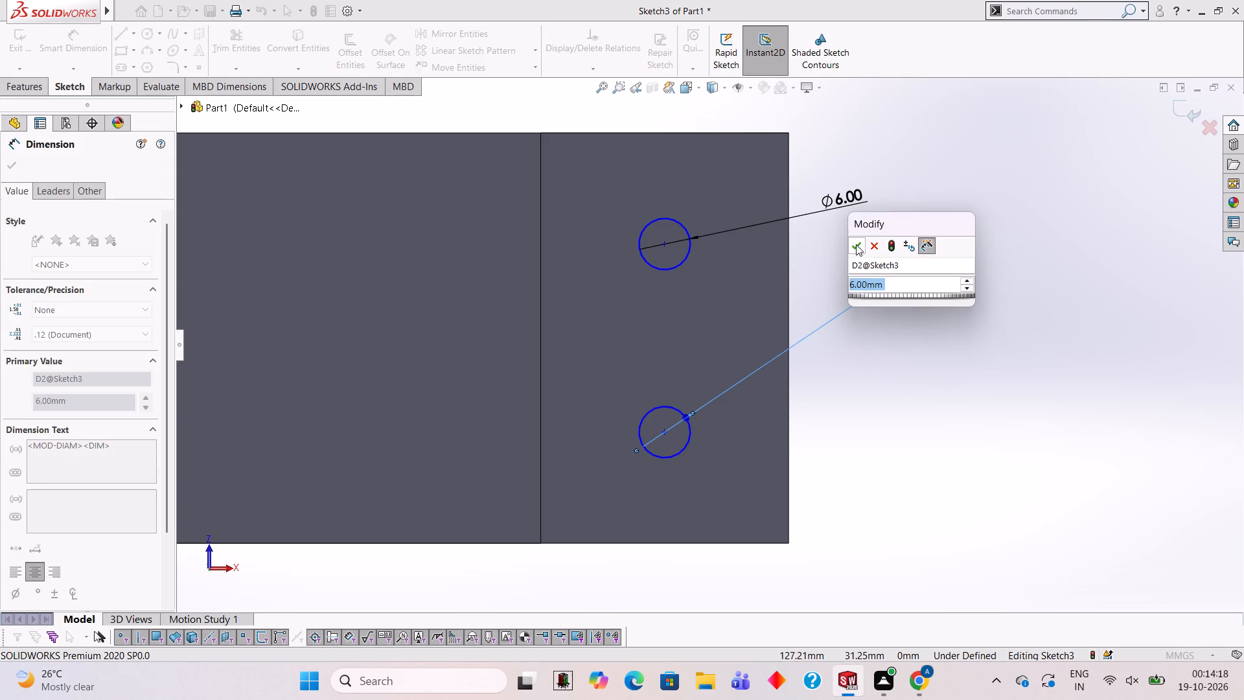
{"action": "left_click", "coordinate": [856, 244]}
{"action": "left_click", "coordinate": [945, 430]}
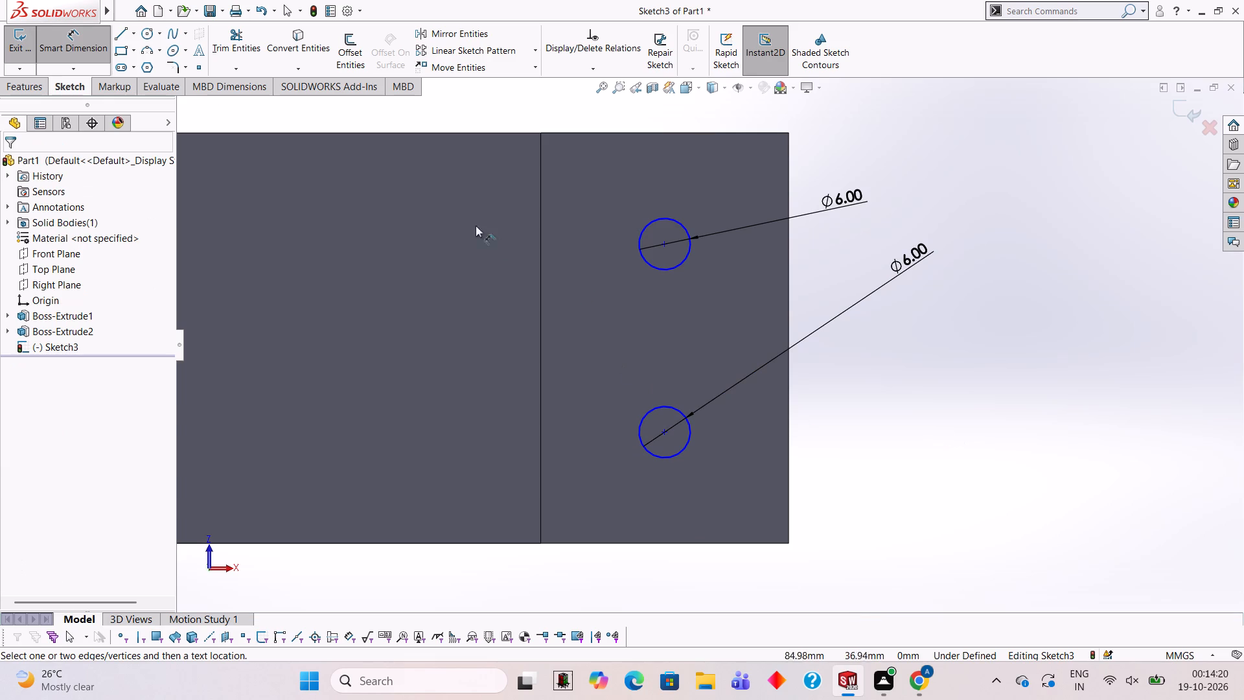
Dimension the vertical distance between the two circle centres as 22 mm.
{"action": "left_click", "coordinate": [665, 244]}
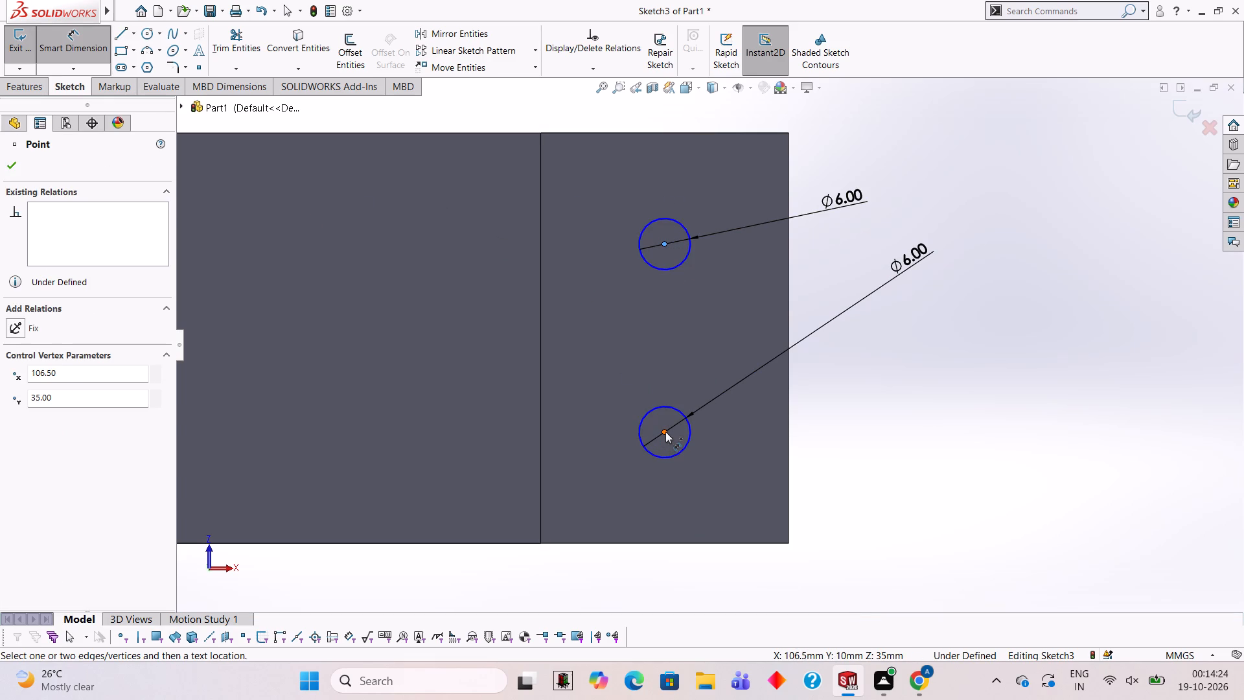
{"action": "left_click", "coordinate": [665, 432]}
{"action": "left_click", "coordinate": [846, 294]}
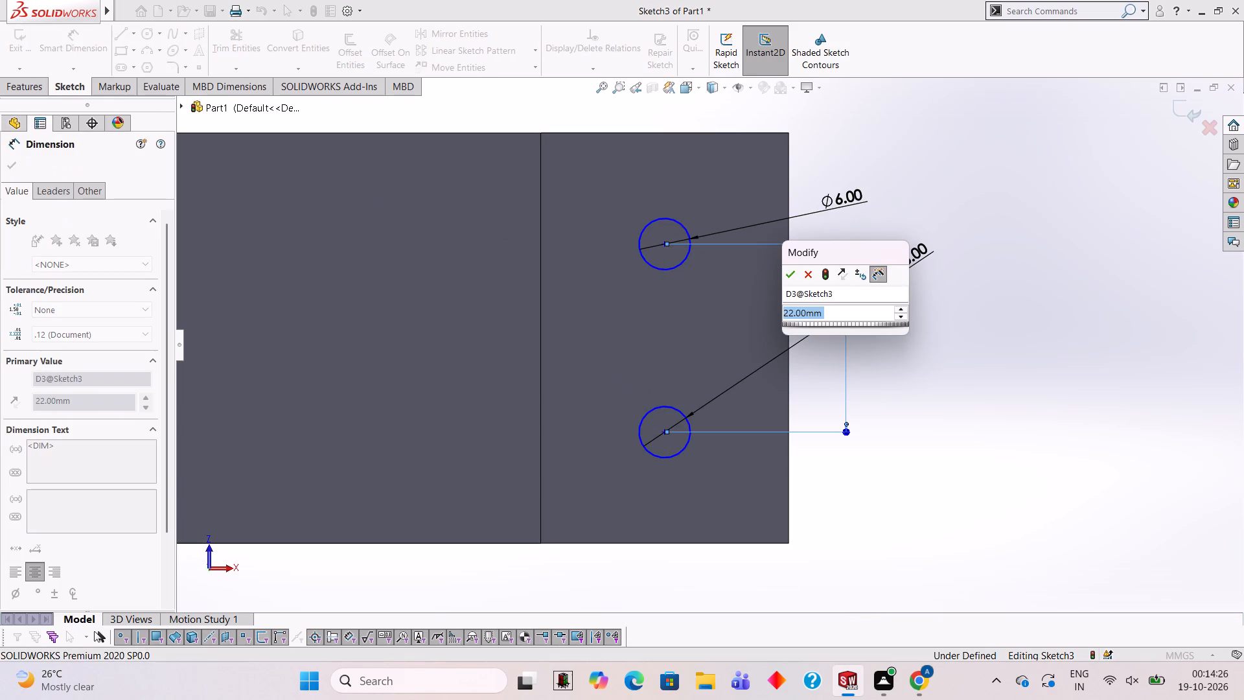
{"action": "left_click", "coordinate": [792, 274]}
{"action": "left_click", "coordinate": [954, 332]}
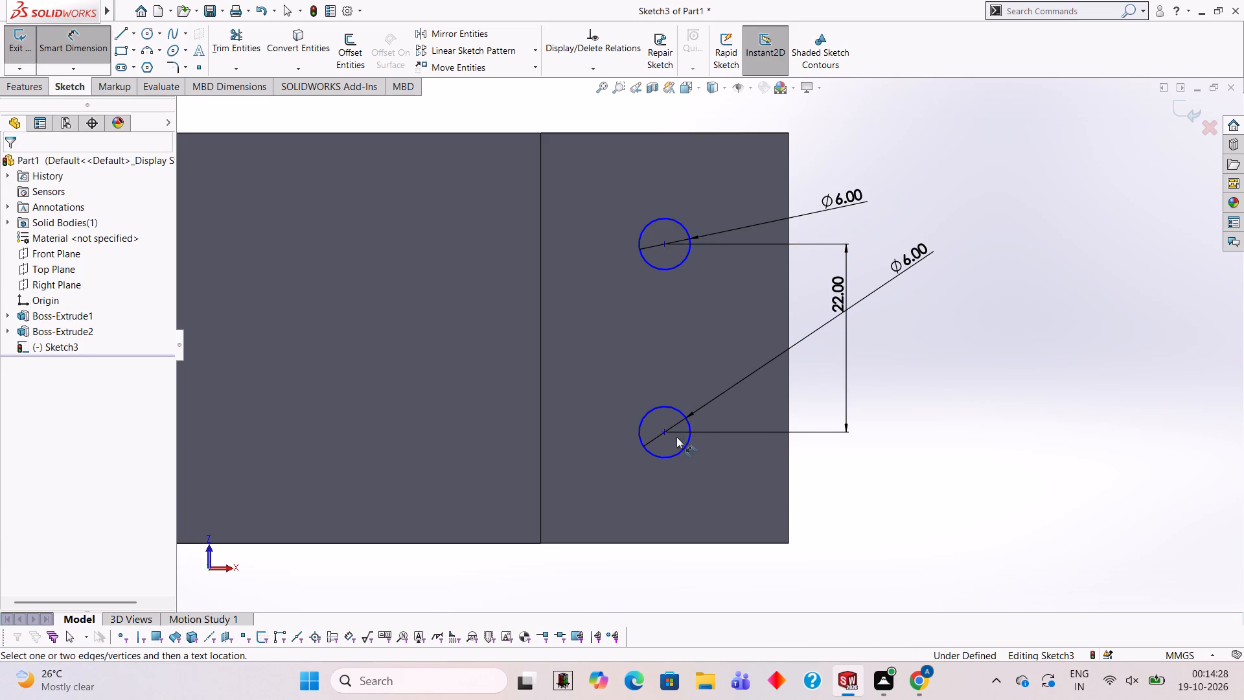
Dimension the lower circle's centre 13 mm from the tab face's lower edge.
{"action": "left_click", "coordinate": [666, 430]}
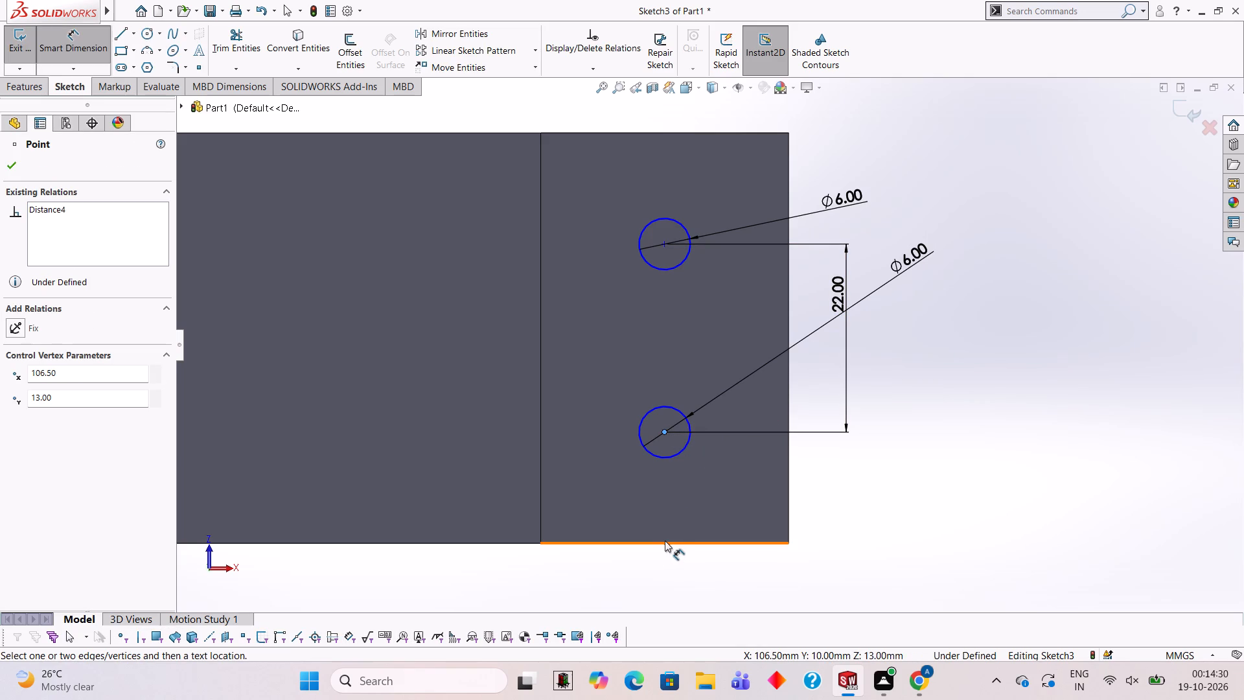
{"action": "left_click", "coordinate": [666, 544]}
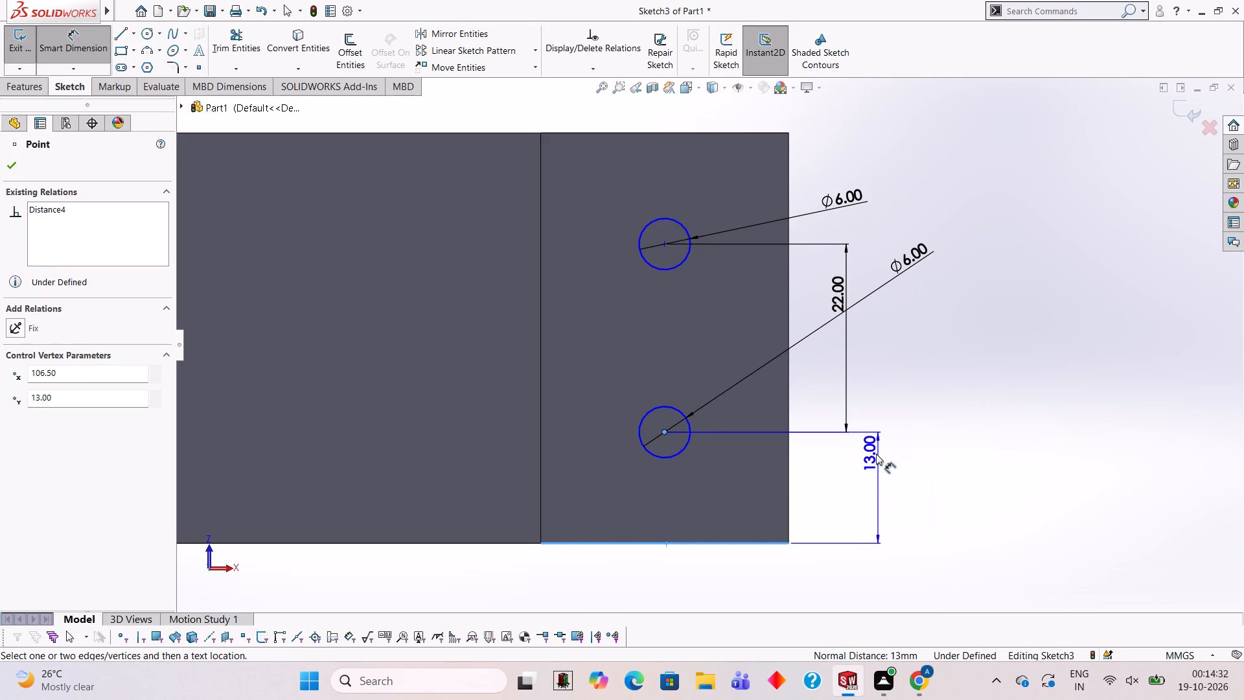
{"action": "left_click", "coordinate": [876, 454]}
{"action": "left_click", "coordinate": [816, 430]}
{"action": "left_click", "coordinate": [943, 380]}
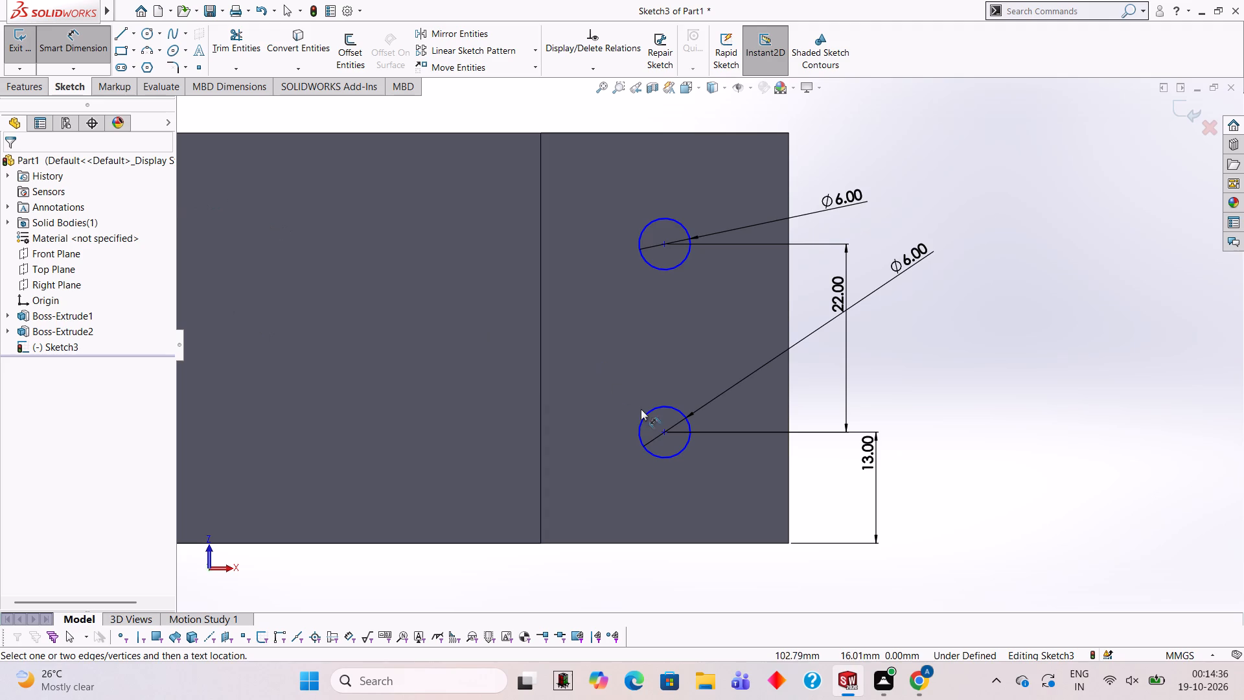
Dimension the lower and upper circle centres 14.5 mm each from the tab's outer end edge.
{"action": "left_click", "coordinate": [665, 430]}
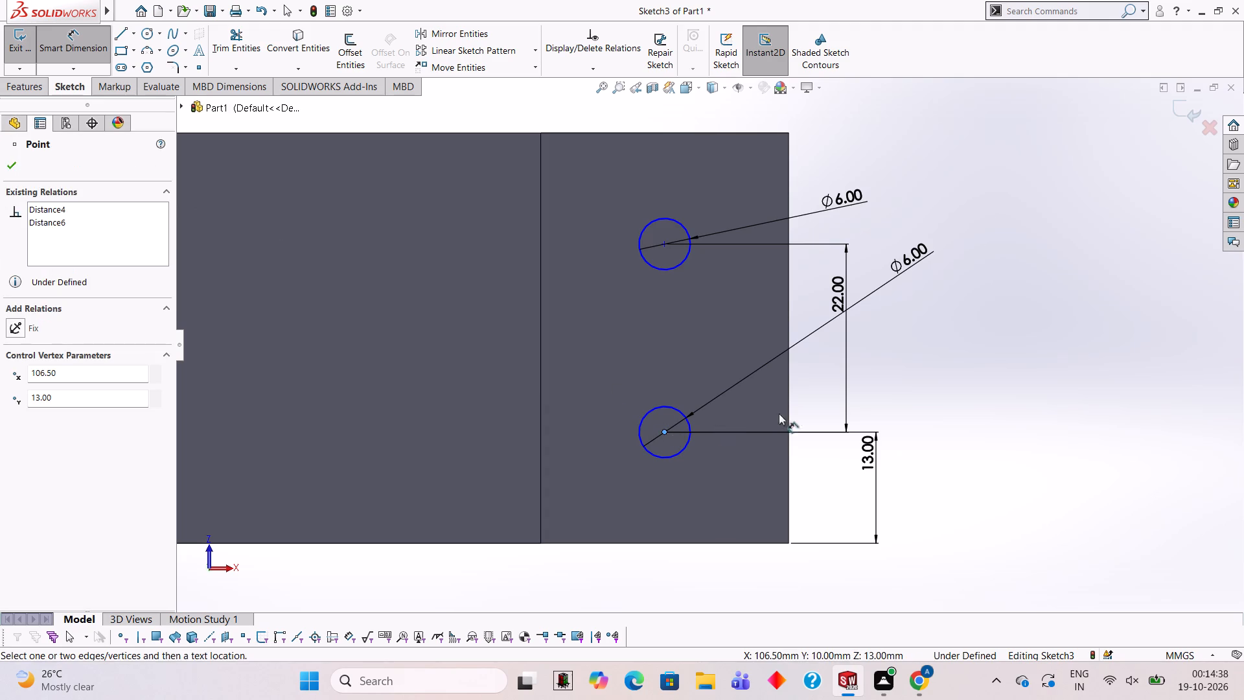
{"action": "left_click", "coordinate": [787, 411]}
{"action": "left_click", "coordinate": [739, 576]}
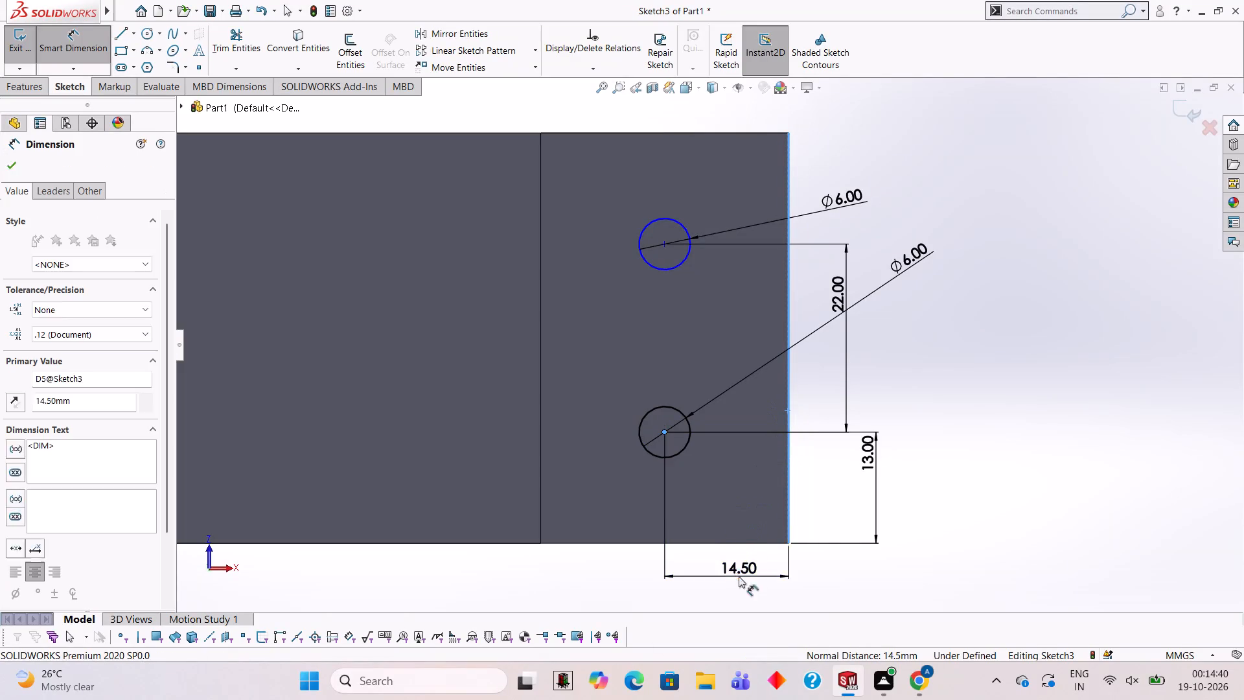
{"action": "left_click", "coordinate": [684, 559]}
{"action": "left_click", "coordinate": [968, 414]}
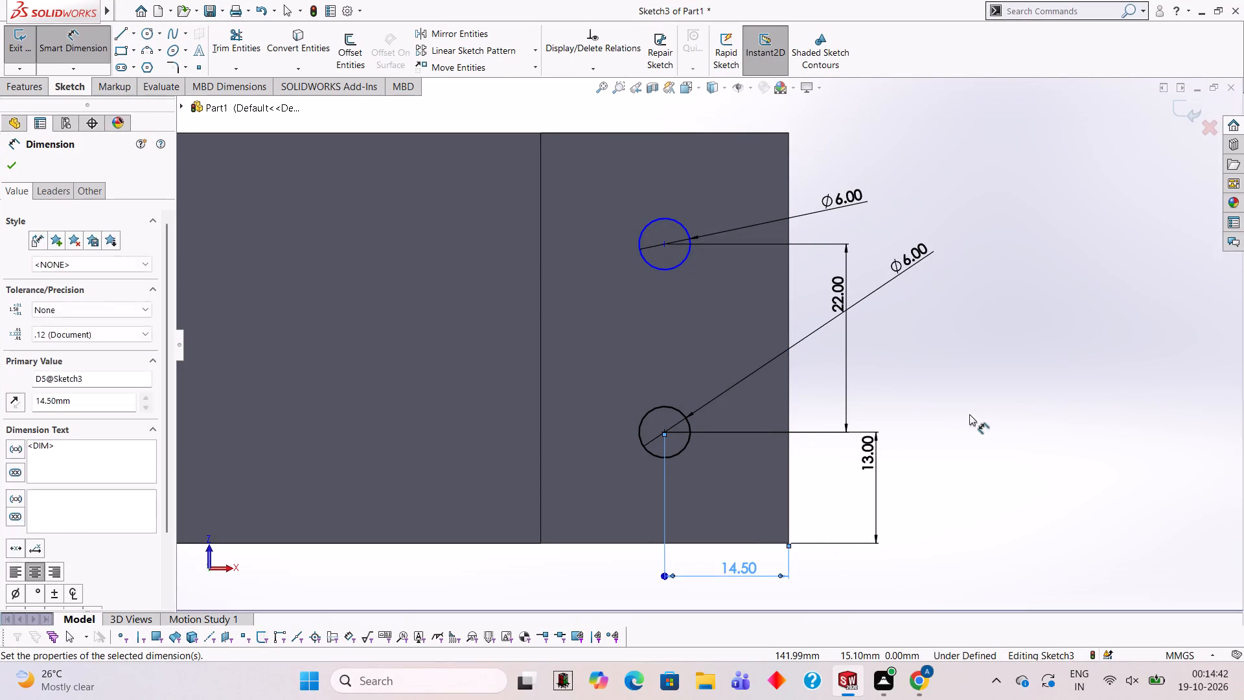
{"action": "left_click", "coordinate": [663, 244]}
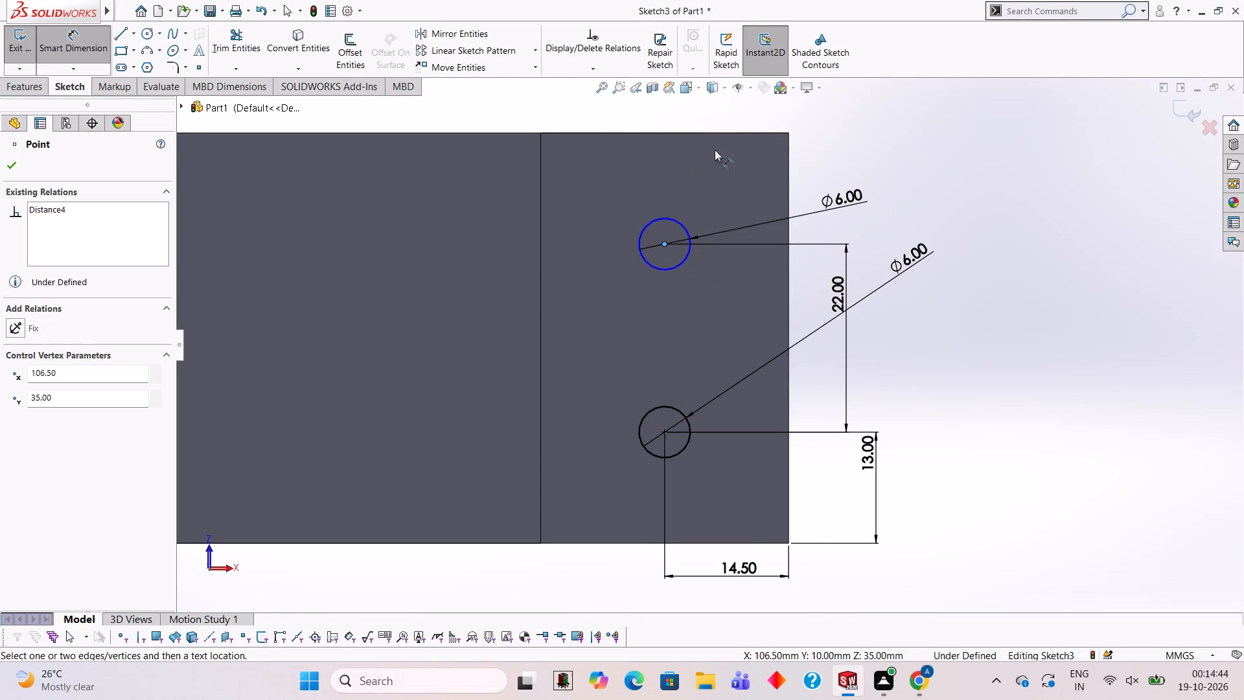
{"action": "left_click", "coordinate": [789, 194]}
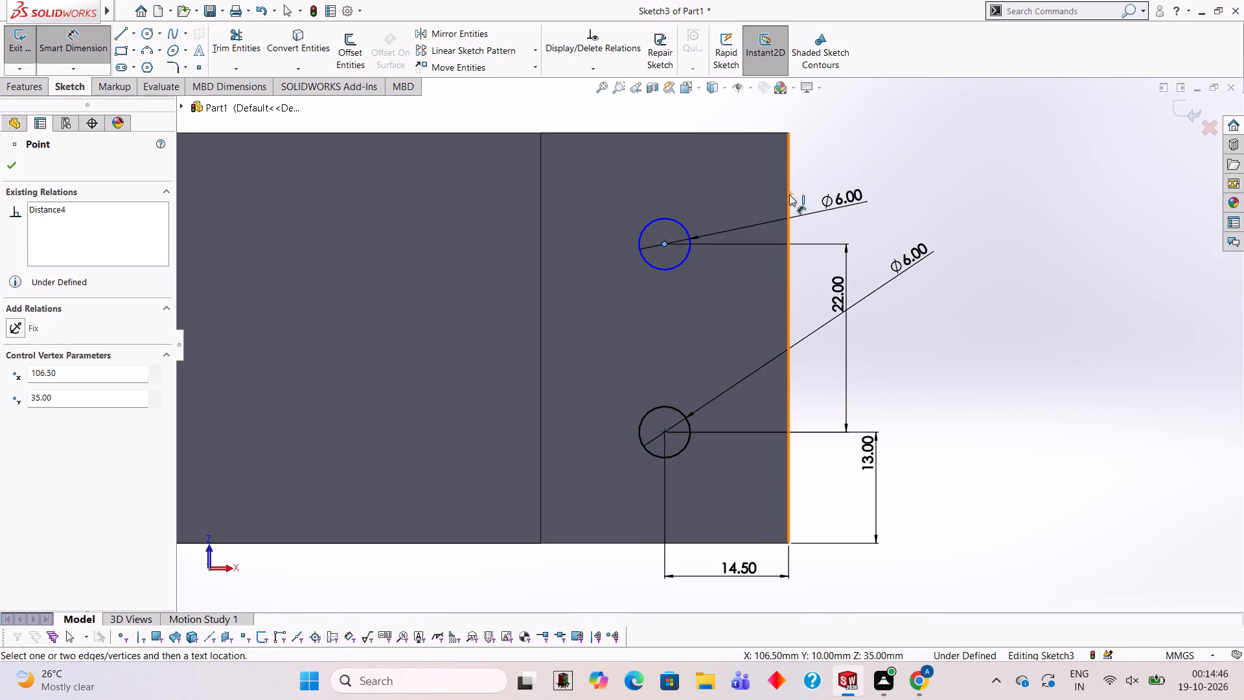
{"action": "left_click", "coordinate": [857, 123]}
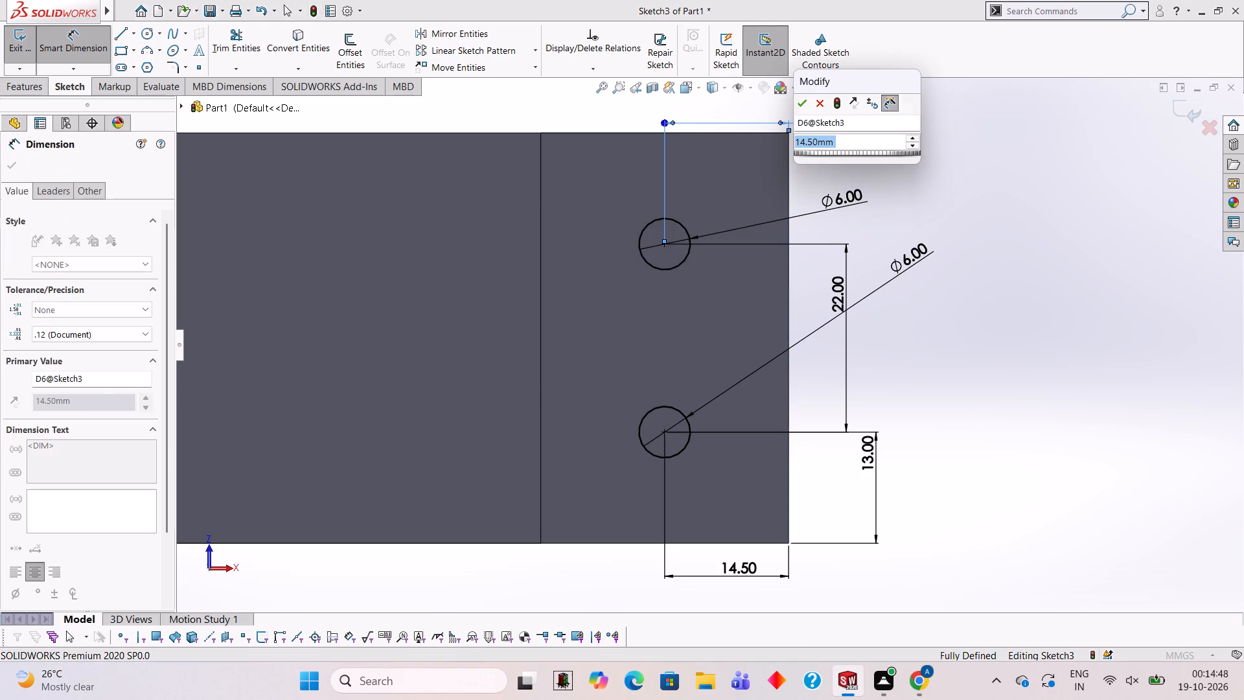
{"action": "left_click", "coordinate": [798, 106]}
{"action": "left_click", "coordinate": [926, 187]}
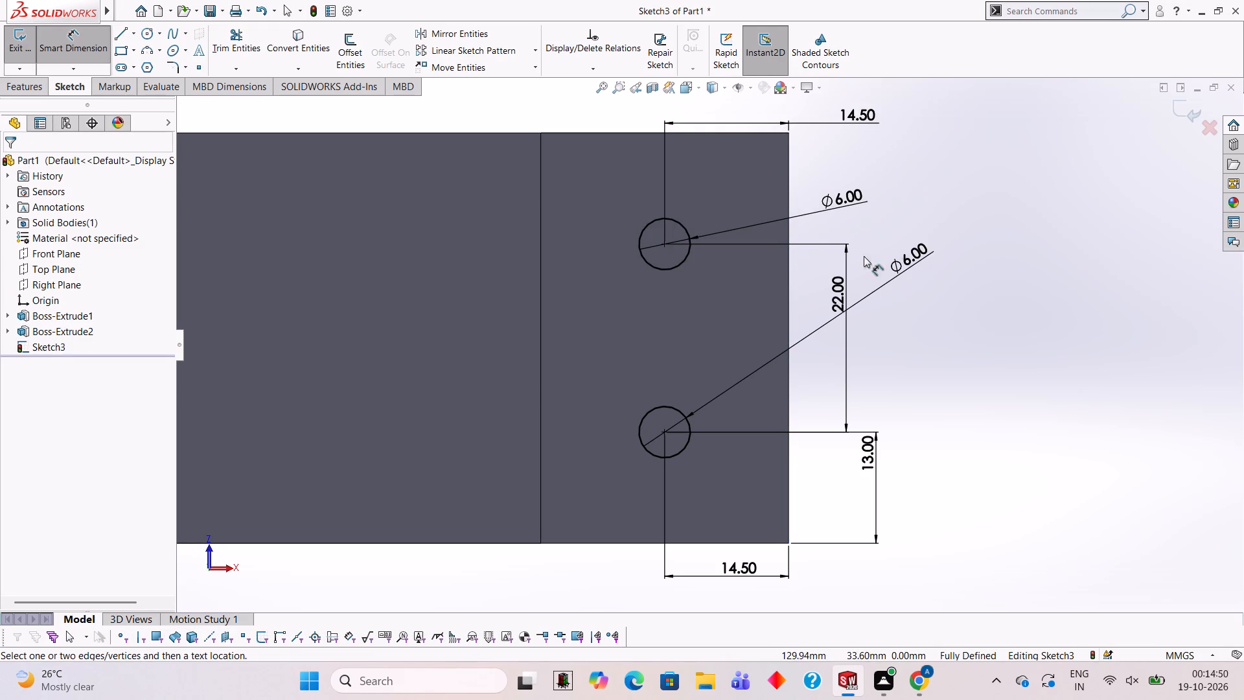
Cut both 6 mm circles through the tab with a blind Extruded Cut 29 mm deep.
{"action": "scroll", "coordinate": [720, 316], "scroll_direction": "up", "scroll_amount": 4}
{"action": "scroll", "coordinate": [610, 366], "scroll_direction": "down", "scroll_amount": 3}
{"action": "scroll", "coordinate": [660, 353], "scroll_direction": "up", "scroll_amount": 3}
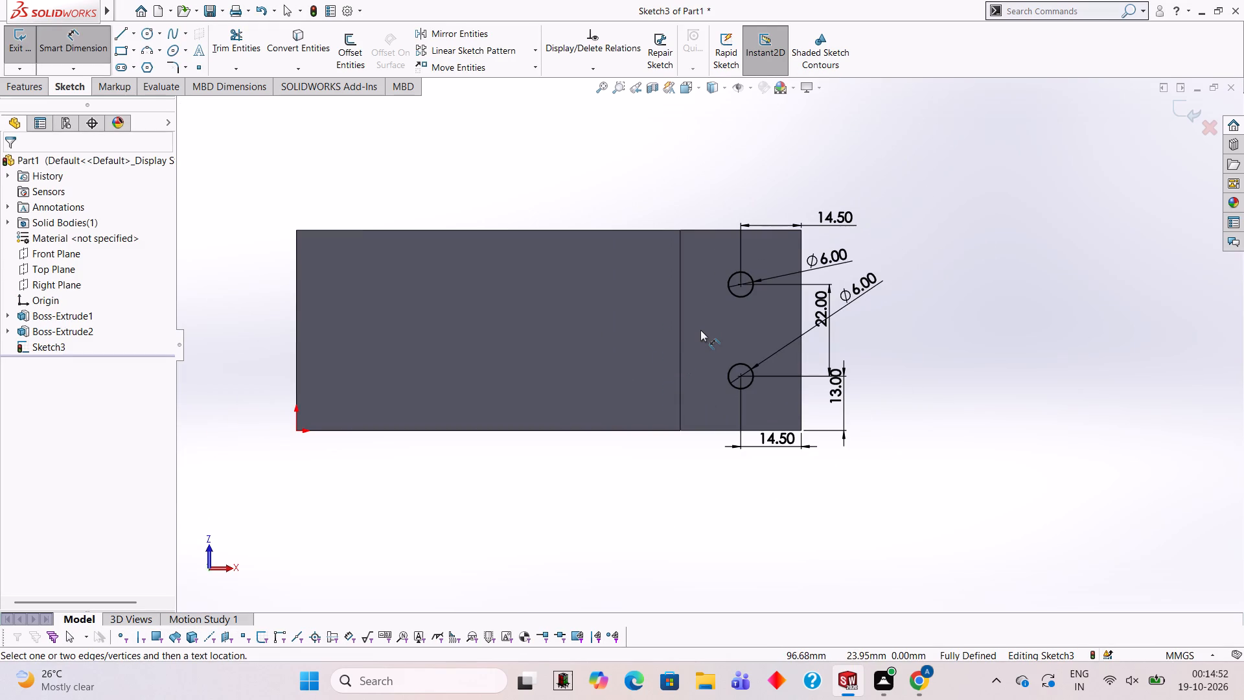
{"action": "scroll", "coordinate": [700, 330], "scroll_direction": "down", "scroll_amount": 1}
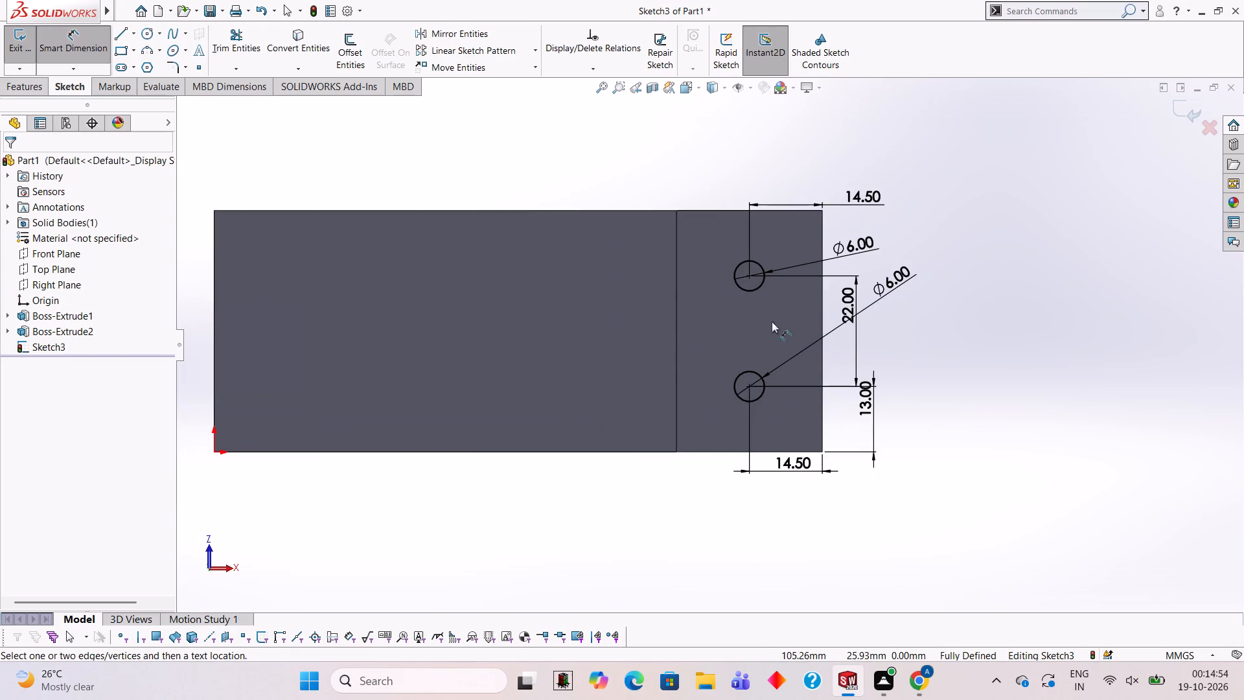
{"action": "scroll", "coordinate": [805, 329], "scroll_direction": "up", "scroll_amount": 1}
{"action": "scroll", "coordinate": [752, 362], "scroll_direction": "down", "scroll_amount": 1}
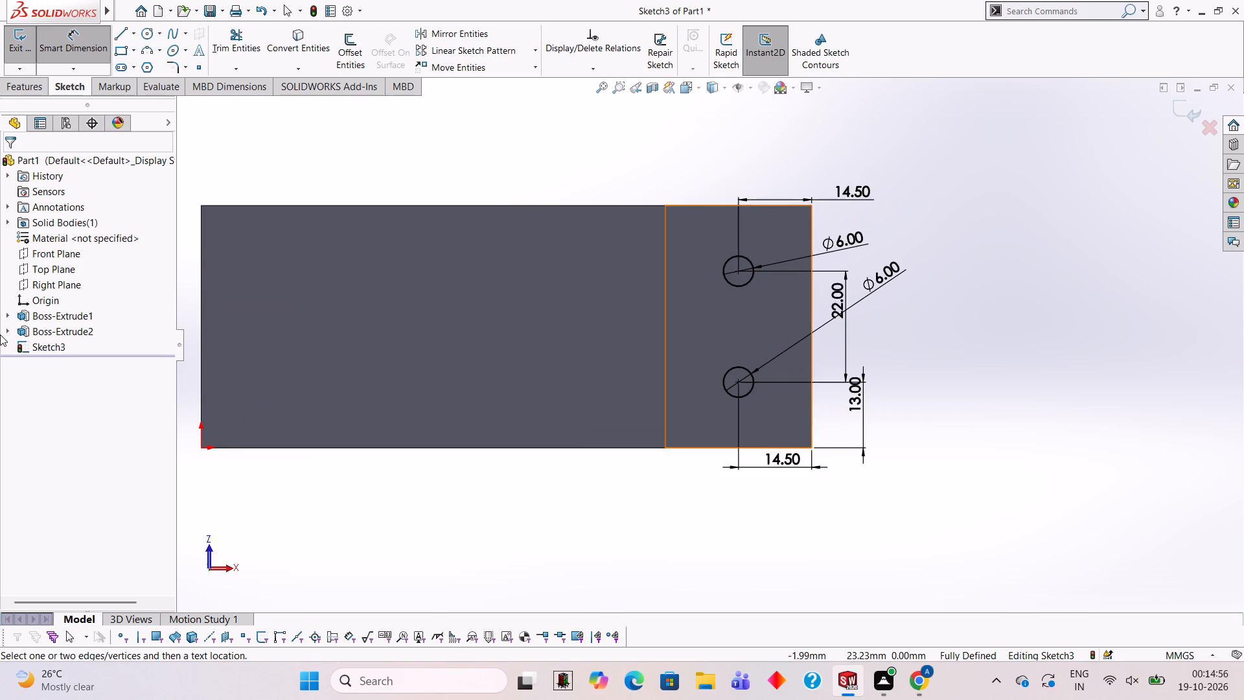
{"action": "left_click", "coordinate": [27, 94]}
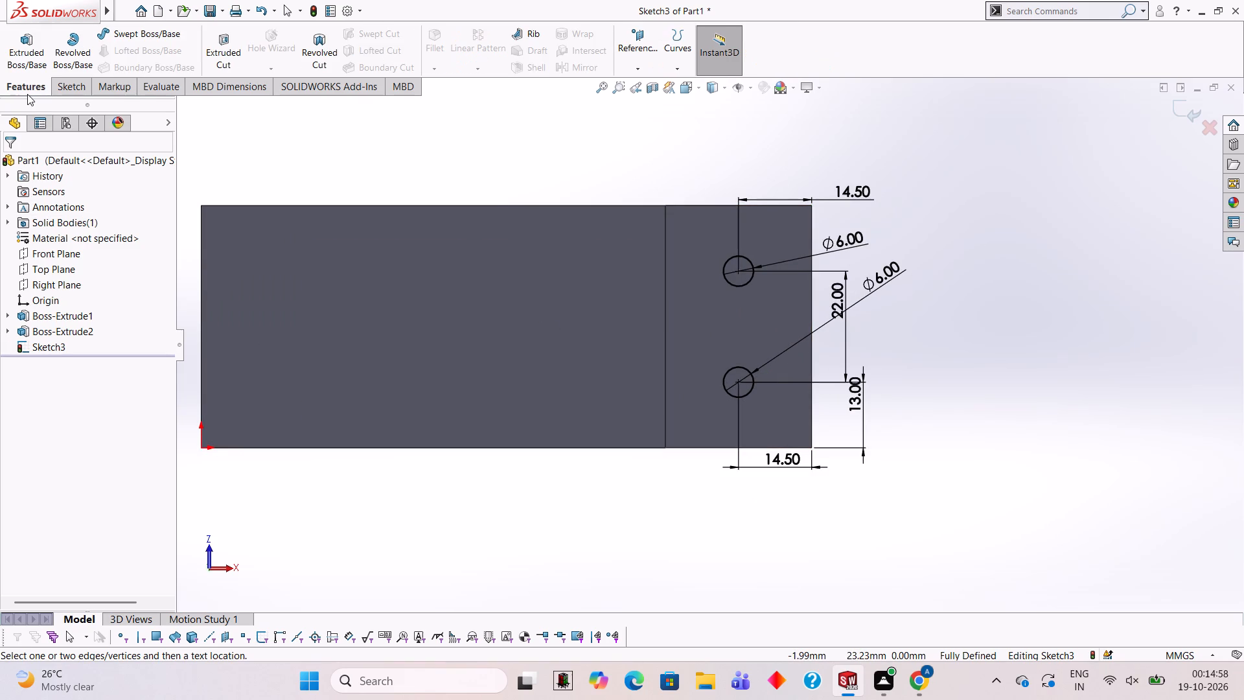
{"action": "left_click", "coordinate": [217, 40]}
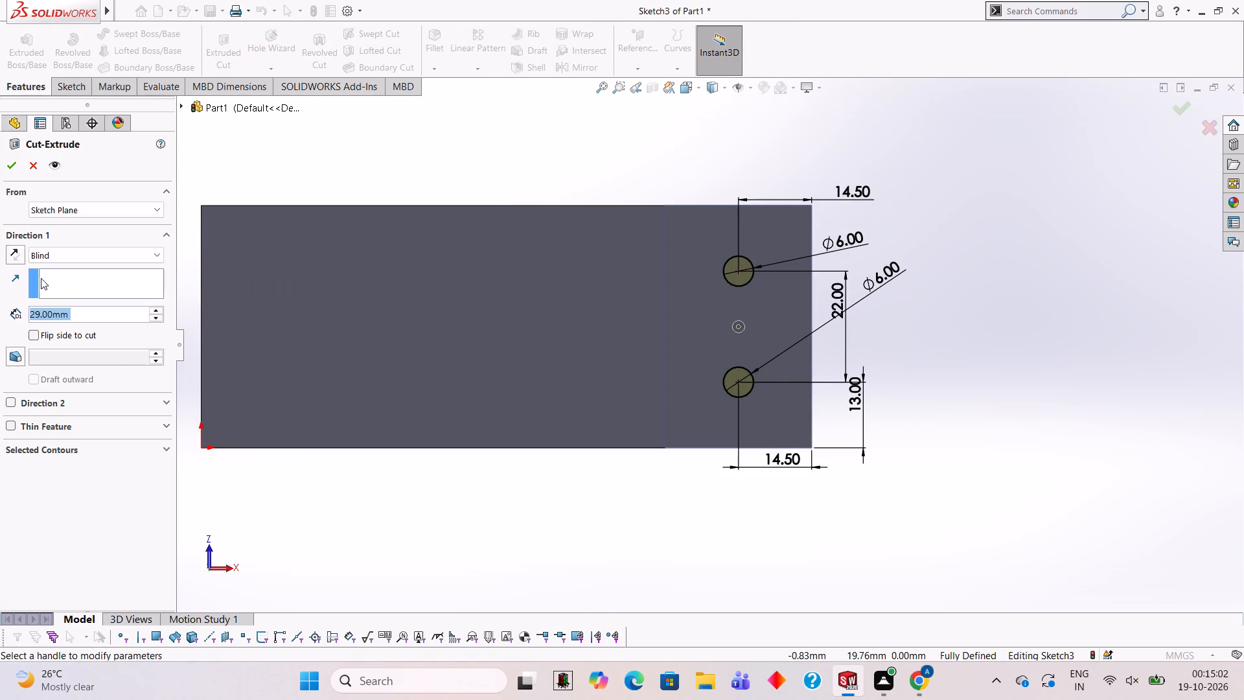
{"action": "left_click", "coordinate": [14, 163]}
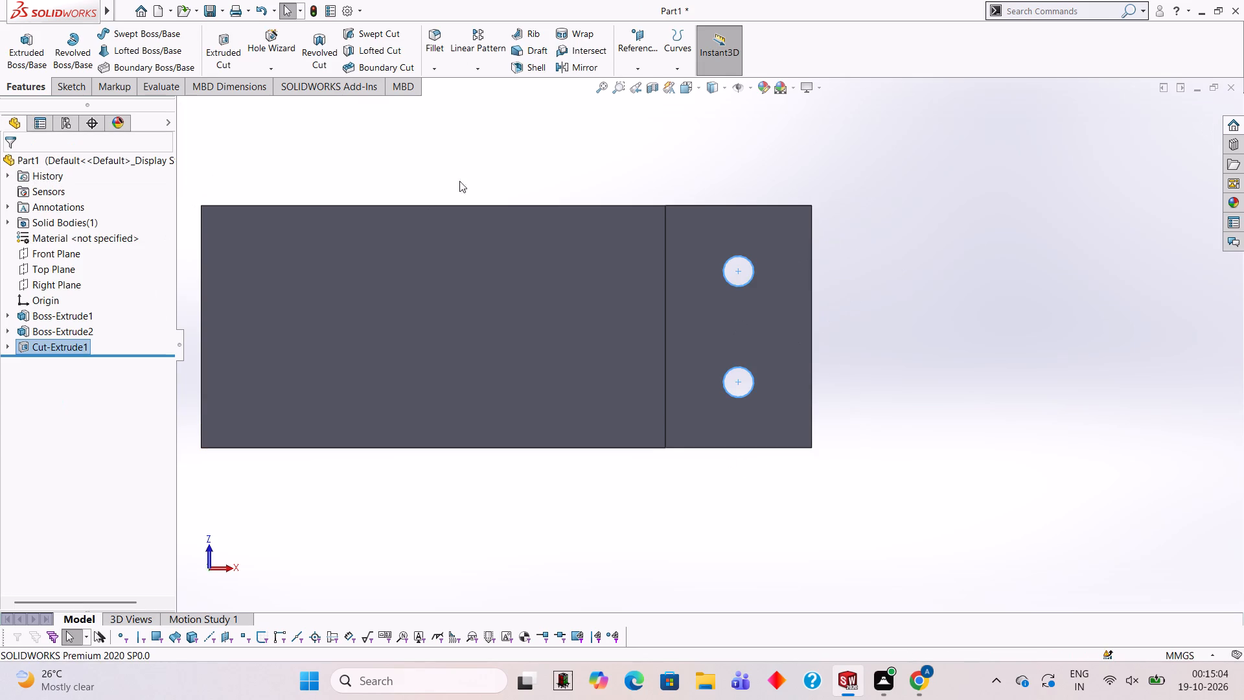
{"action": "left_click", "coordinate": [464, 173]}
Examine the block, the end tab and its two holes from several angles.
{"action": "scroll", "coordinate": [577, 213], "scroll_direction": "up", "scroll_amount": 2}
{"action": "middle_click_drag", "start_coordinate": [631, 329], "coordinate": [647, 423]}
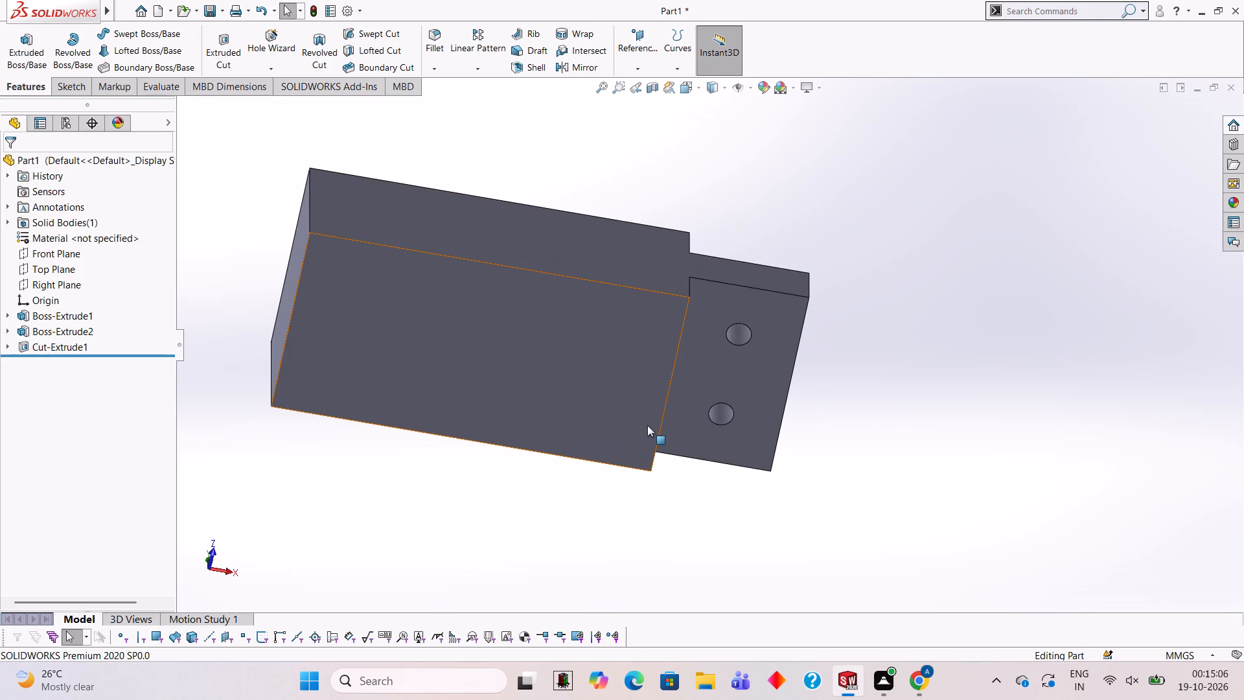
{"action": "scroll", "coordinate": [660, 404], "scroll_direction": "up", "scroll_amount": 3}
{"action": "scroll", "coordinate": [660, 404], "scroll_direction": "down", "scroll_amount": 3}
{"action": "scroll", "coordinate": [767, 363], "scroll_direction": "down", "scroll_amount": 1}
{"action": "scroll", "coordinate": [770, 326], "scroll_direction": "up", "scroll_amount": 1}
{"action": "scroll", "coordinate": [770, 326], "scroll_direction": "down", "scroll_amount": 2}
{"action": "scroll", "coordinate": [770, 326], "scroll_direction": "up", "scroll_amount": 1}
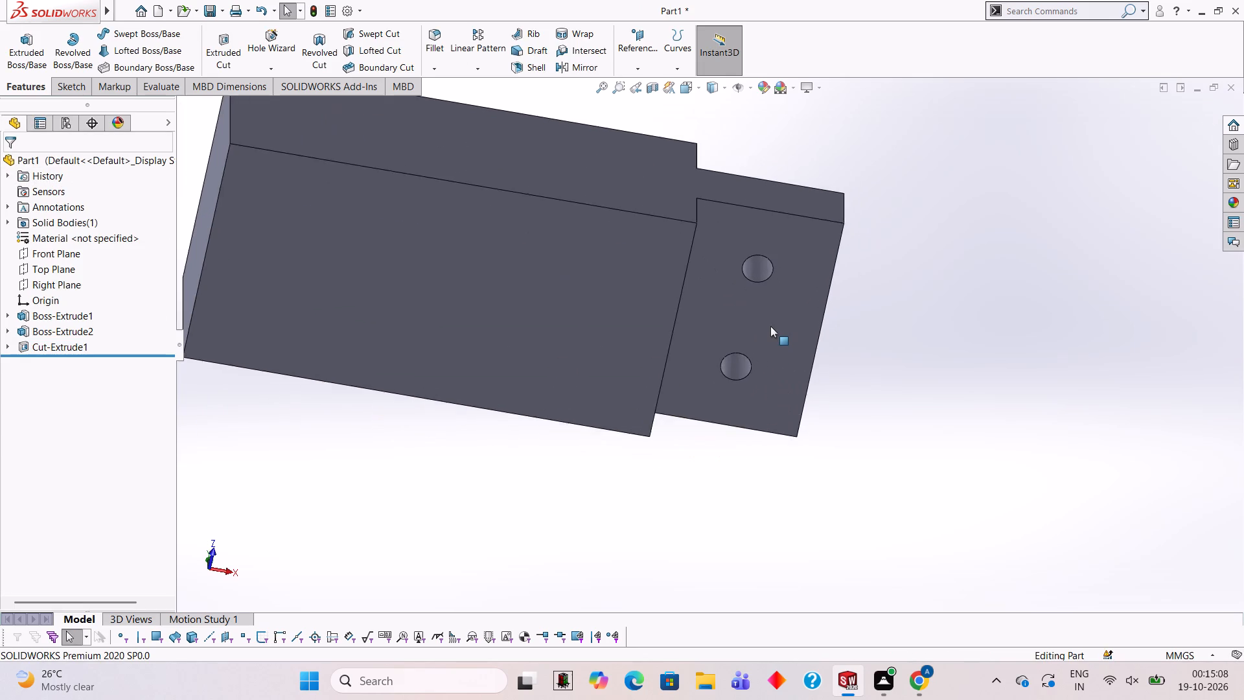
{"action": "middle_click_drag", "start_coordinate": [770, 326], "coordinate": [791, 478]}
{"action": "scroll", "coordinate": [789, 421], "scroll_direction": "up", "scroll_amount": 3}
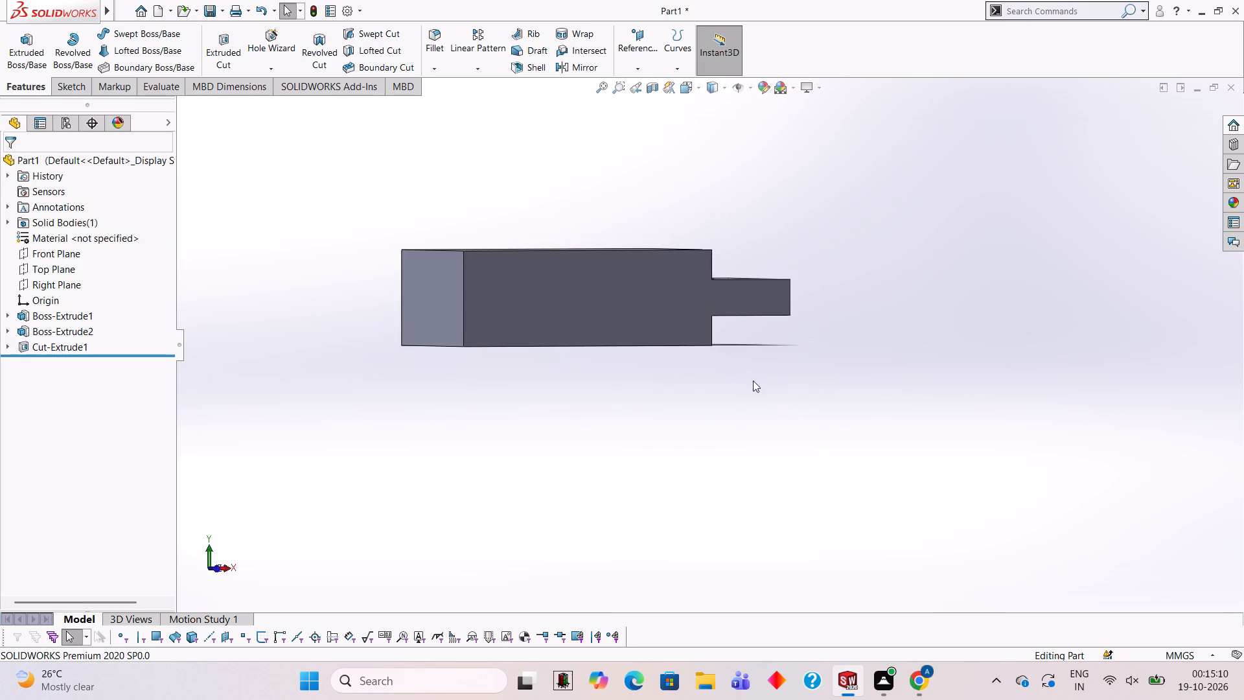
{"action": "scroll", "coordinate": [744, 375], "scroll_direction": "down", "scroll_amount": 1}
{"action": "middle_click_drag", "start_coordinate": [739, 373], "coordinate": [728, 279]}
{"action": "scroll", "coordinate": [724, 337], "scroll_direction": "up", "scroll_amount": 3}
{"action": "middle_click_drag", "start_coordinate": [708, 318], "coordinate": [684, 274]}
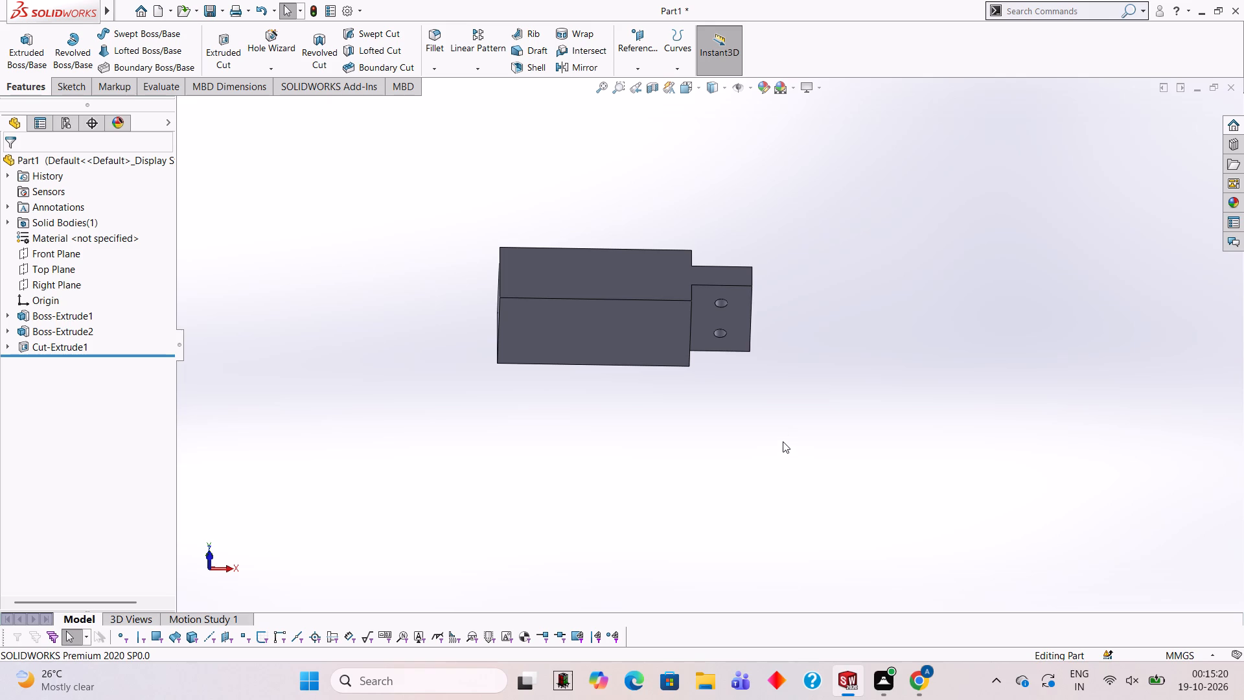
Sketch on the block's 92 × 48 mm face, drawing end-to-end lines of 38, 24 and 16 mm from the origin along its lower edge.
{"action": "middle_click_drag", "start_coordinate": [668, 415], "coordinate": [678, 179]}
{"action": "scroll", "coordinate": [678, 179], "scroll_direction": "down", "scroll_amount": 1}
{"action": "left_click", "coordinate": [577, 323]}
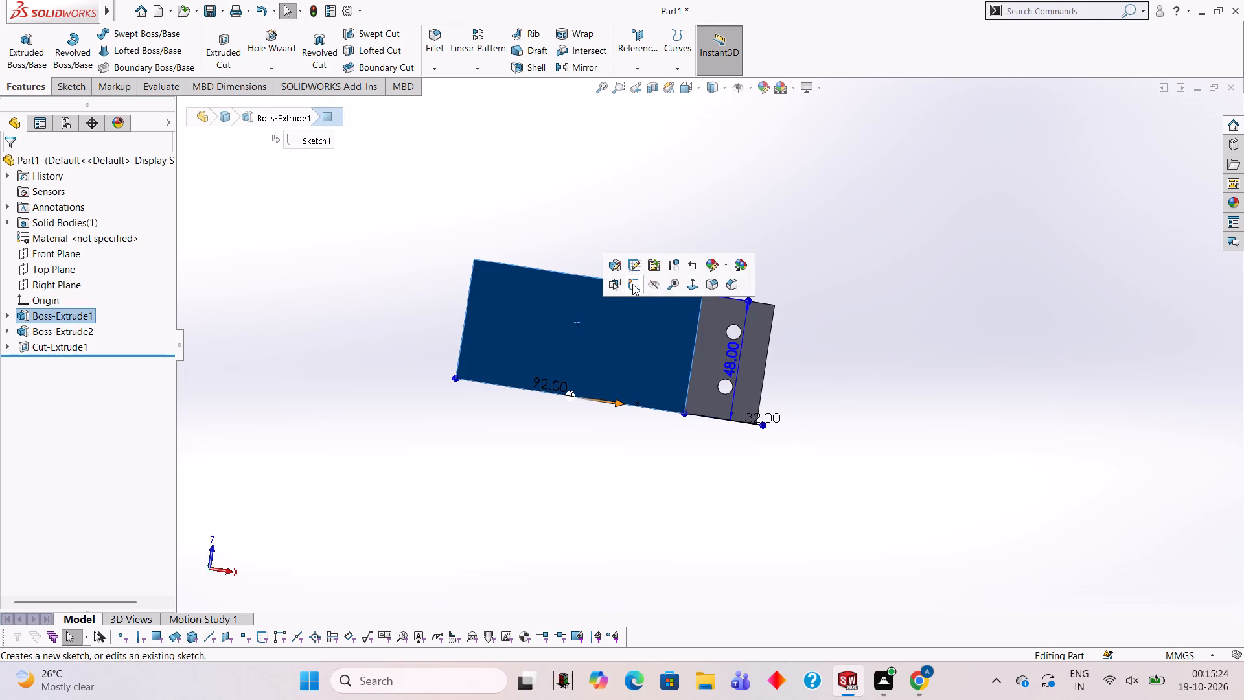
{"action": "left_click", "coordinate": [632, 284]}
{"action": "key", "text": "ctrl+8"}
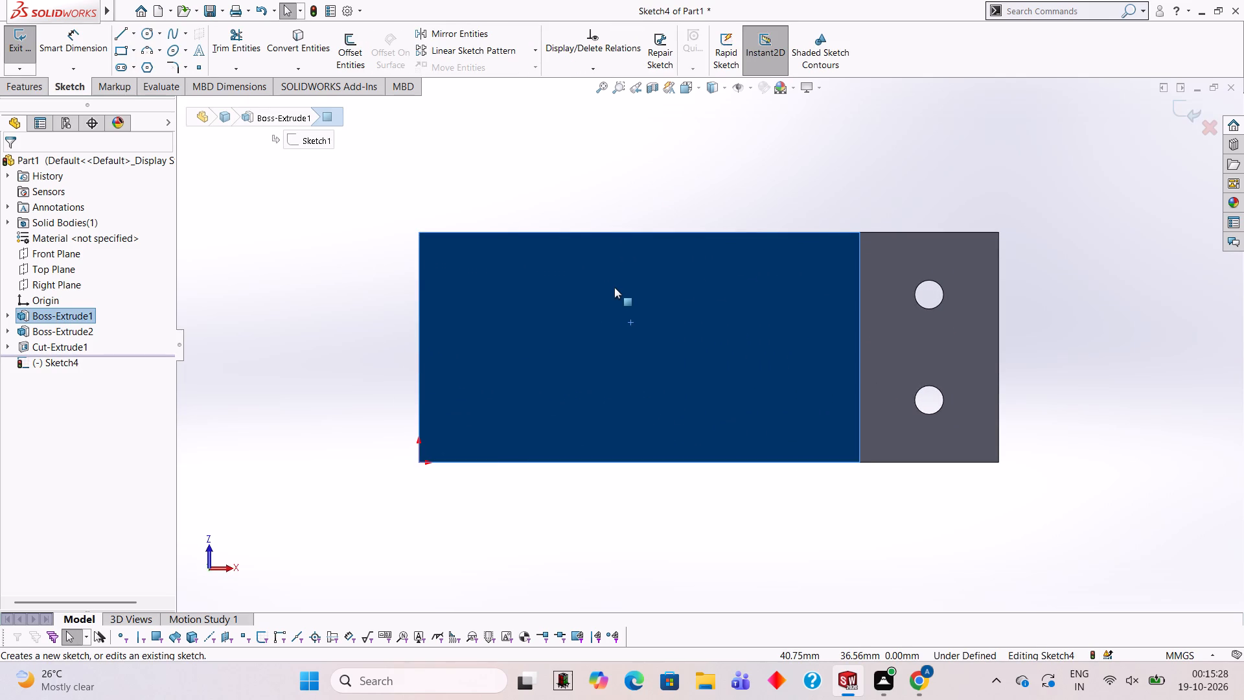
{"action": "left_click", "coordinate": [124, 29]}
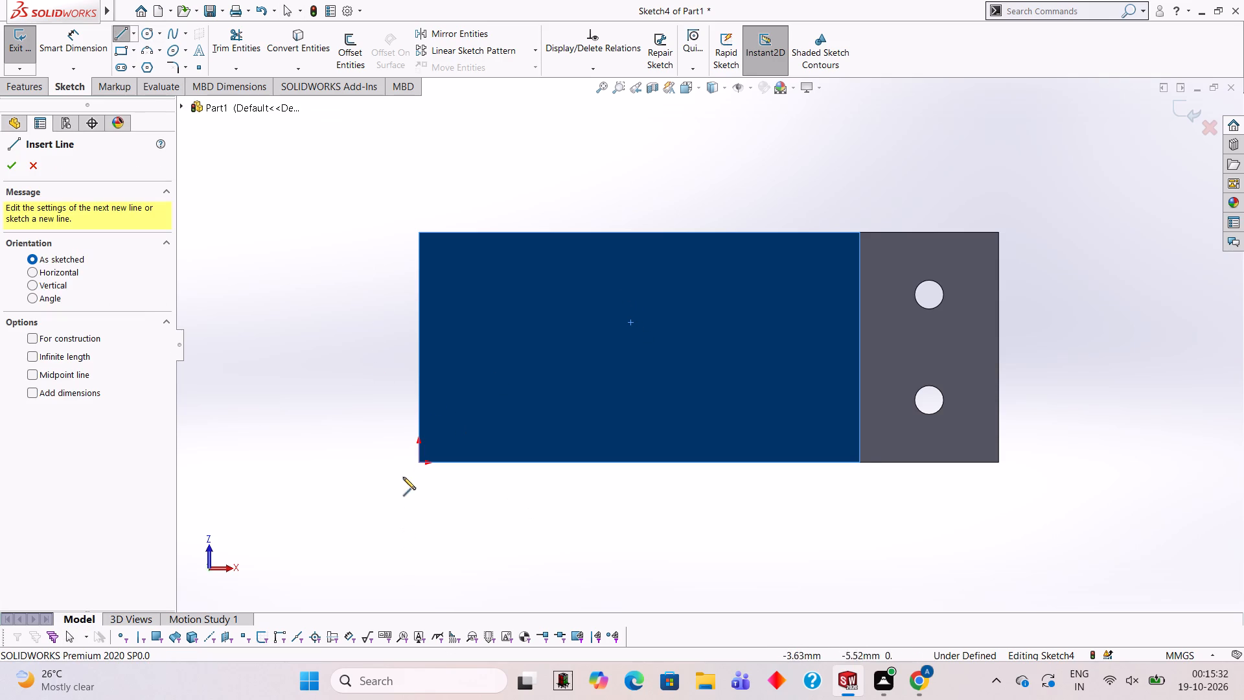
{"action": "left_click", "coordinate": [418, 461]}
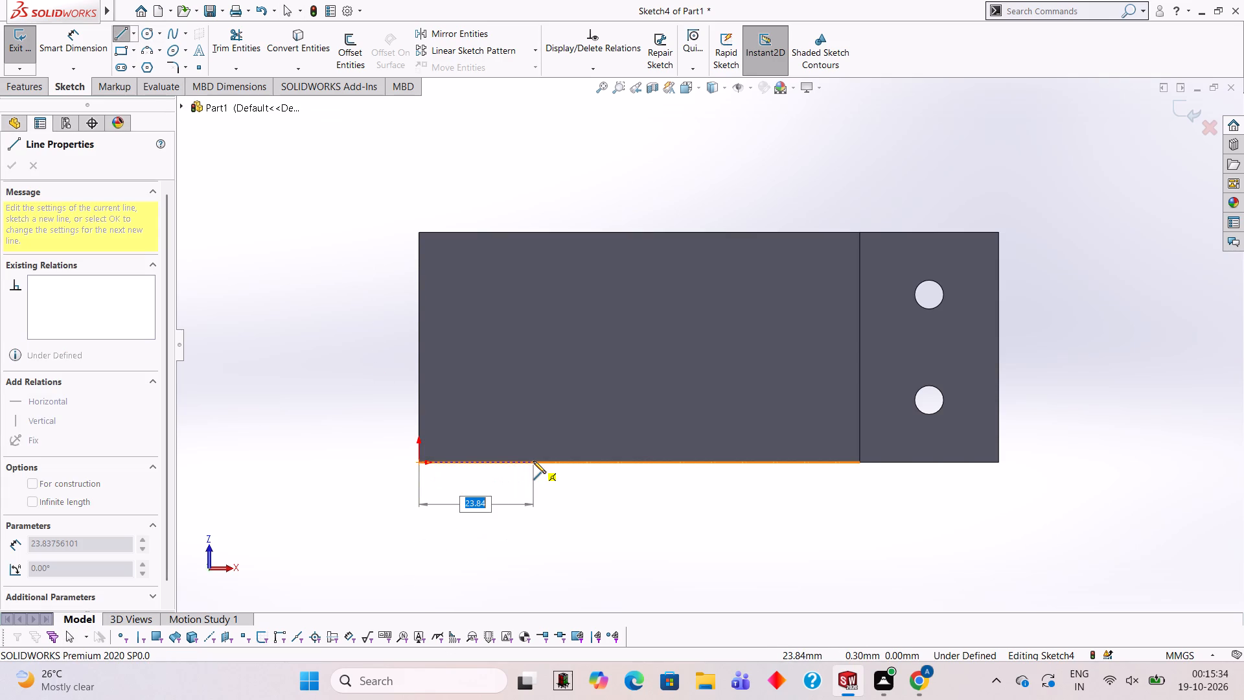
{"action": "type", "text": "38"}
{"action": "key", "text": "Return"}
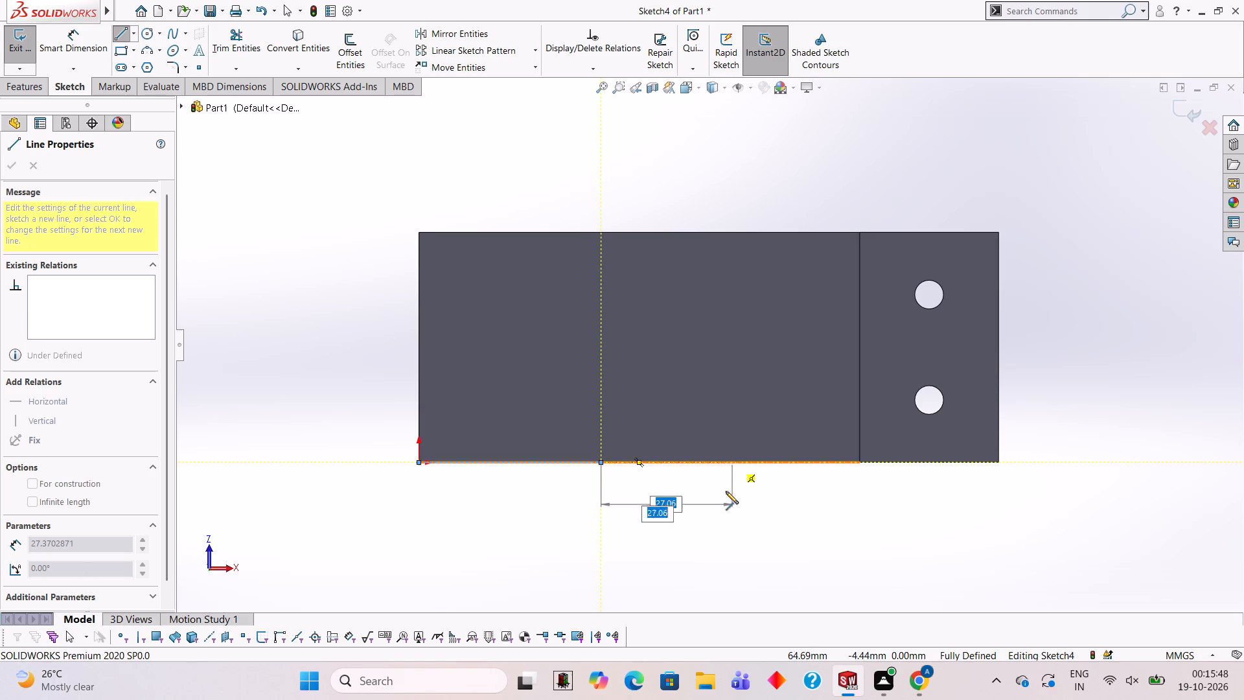
{"action": "key", "text": "2"}
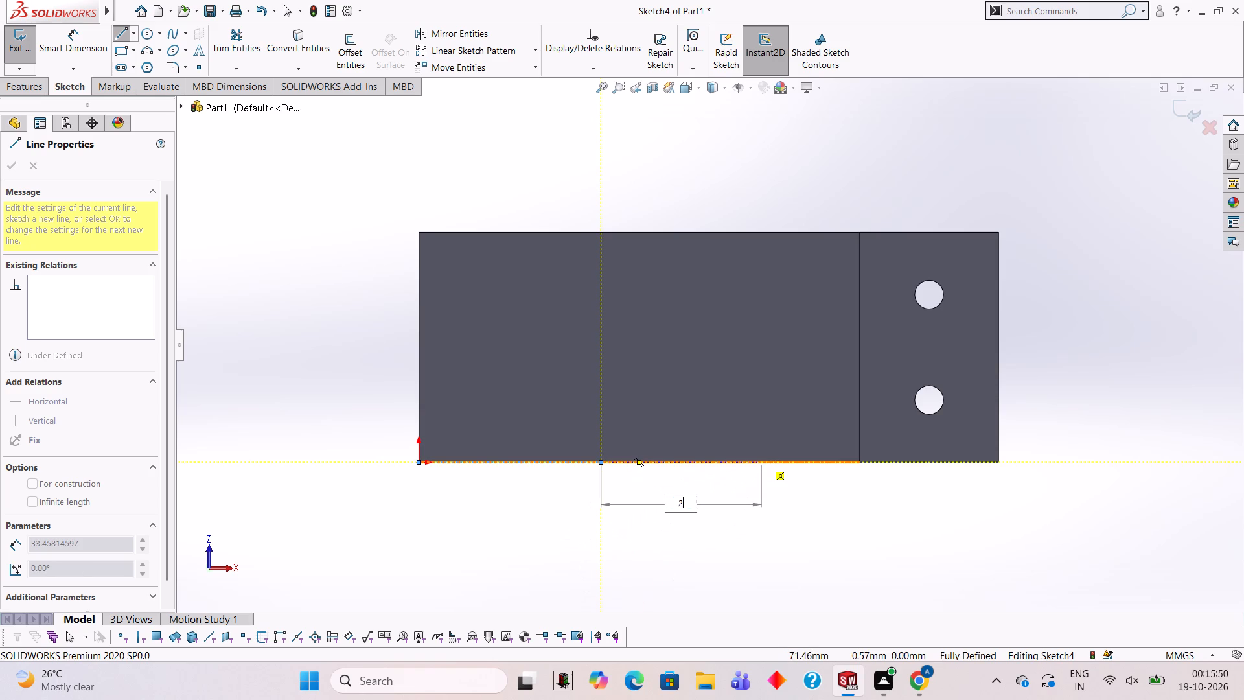
{"action": "key", "text": "4"}
{"action": "key", "text": "Return"}
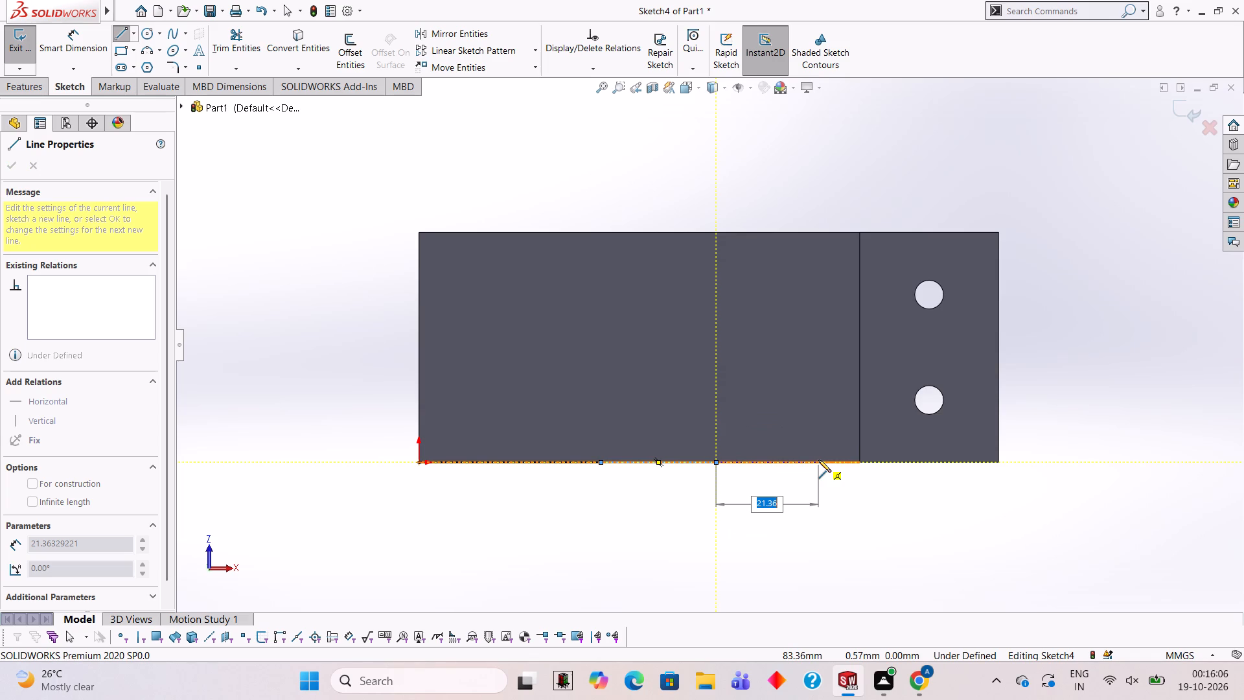
{"action": "type", "text": "16"}
{"action": "key", "text": "Return"}
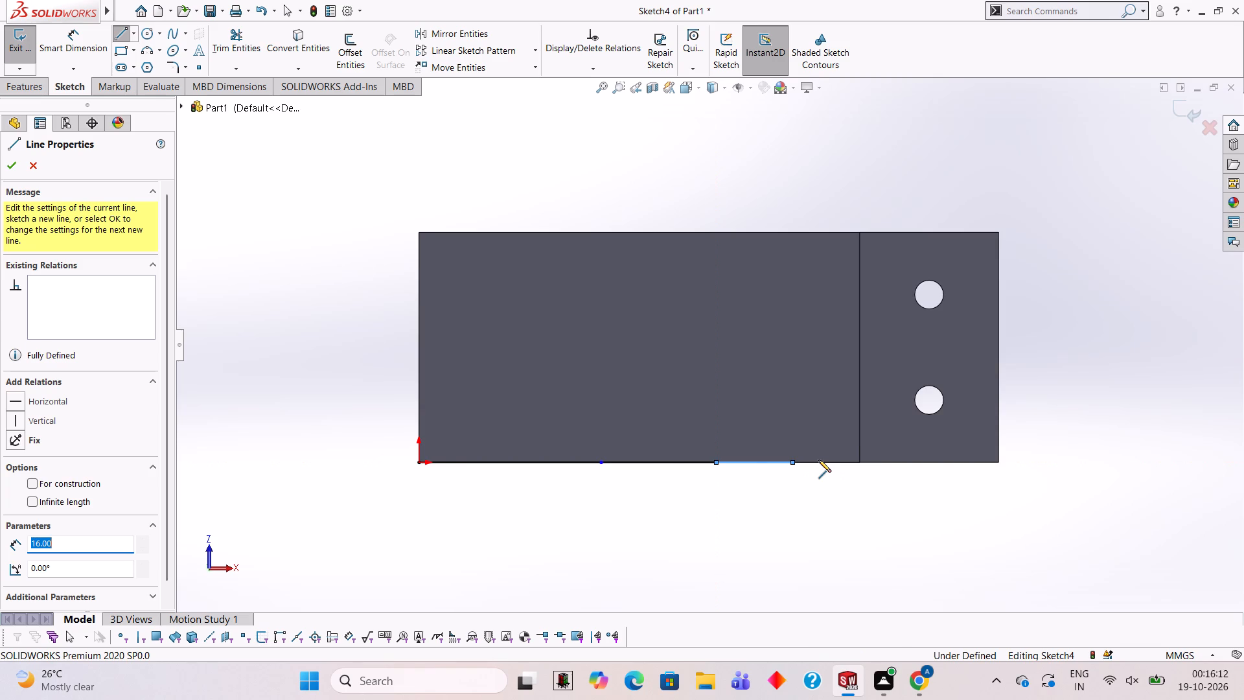
Close the rectangular profile with a 16 mm vertical line, 16 and 24 mm lines back, and a vertical line down to the edge.
{"action": "type", "text": "16"}
{"action": "key", "text": "Return"}
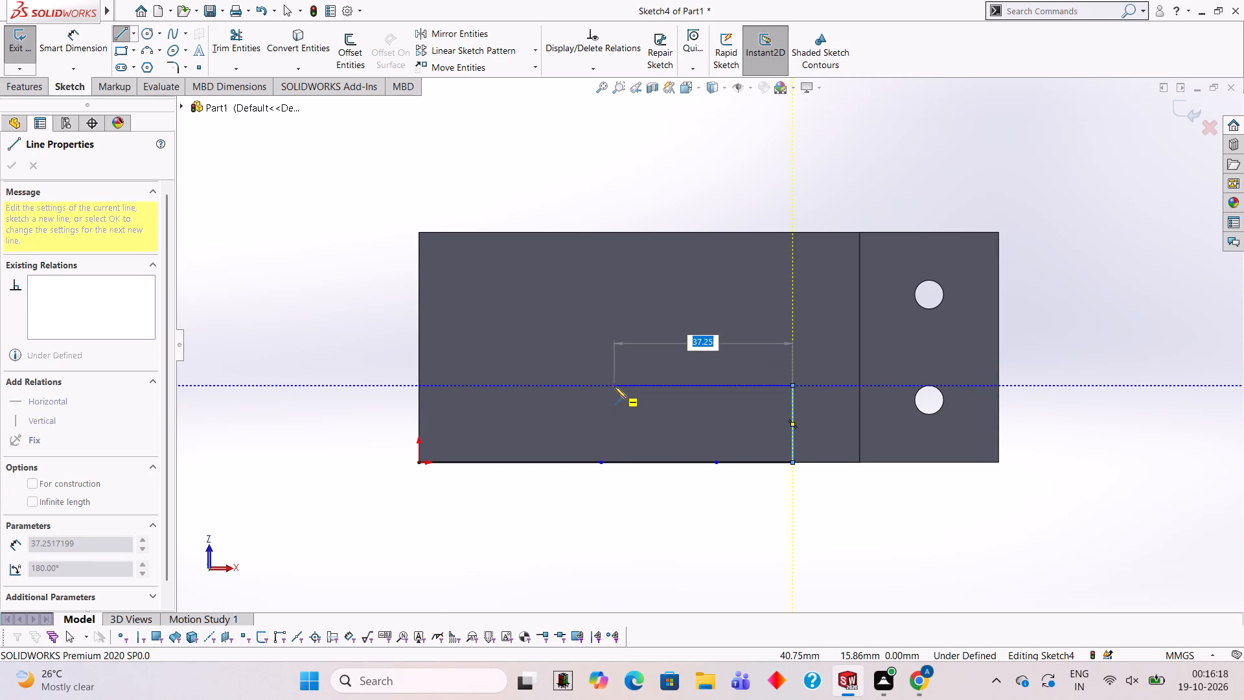
{"action": "type", "text": "16"}
{"action": "key", "text": "Return"}
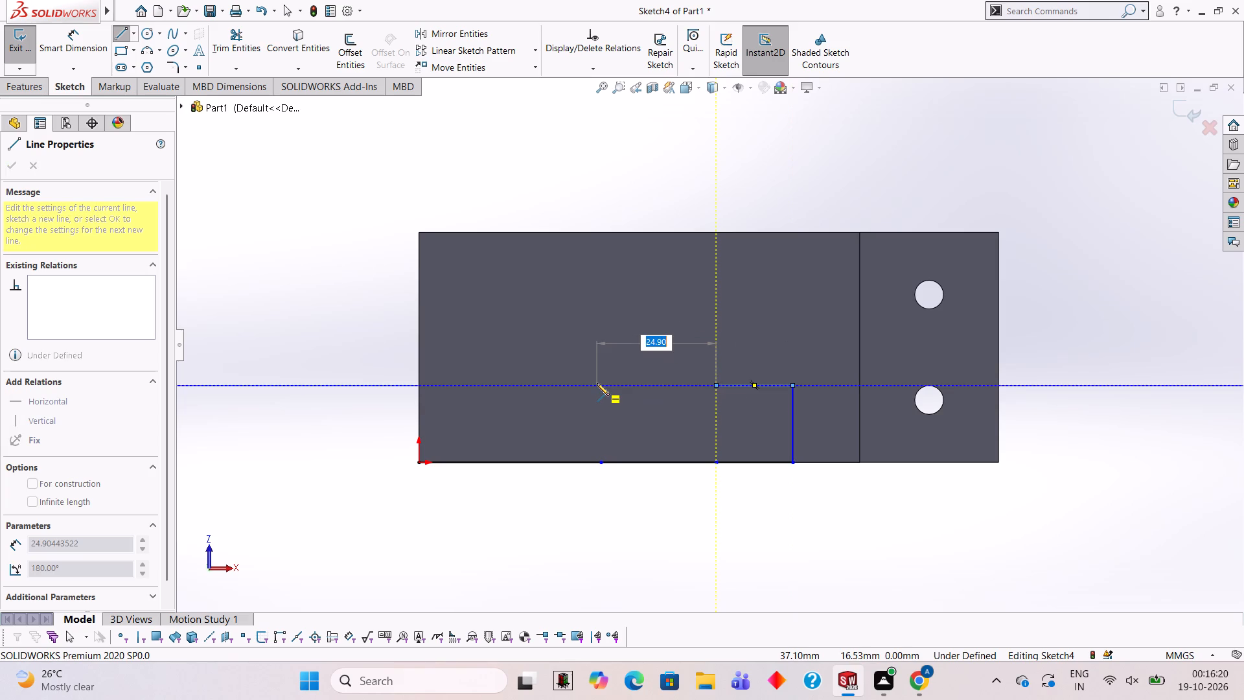
{"action": "type", "text": "24"}
{"action": "key", "text": "Return"}
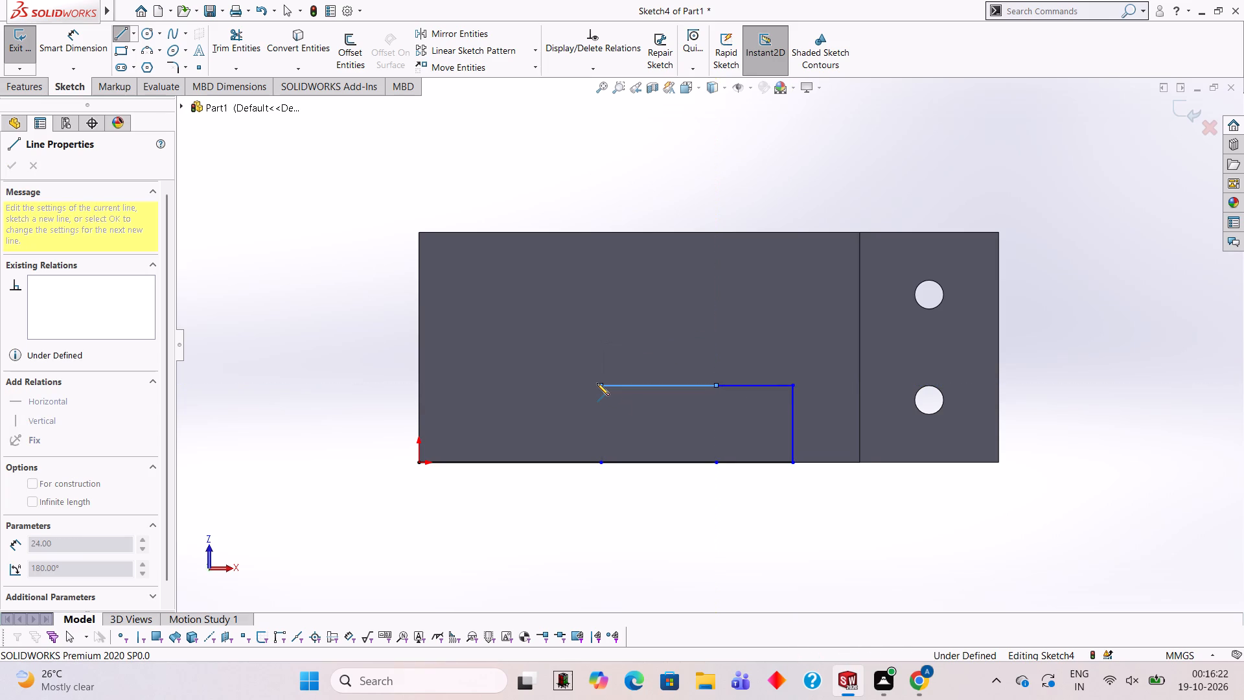
{"action": "left_click", "coordinate": [599, 463]}
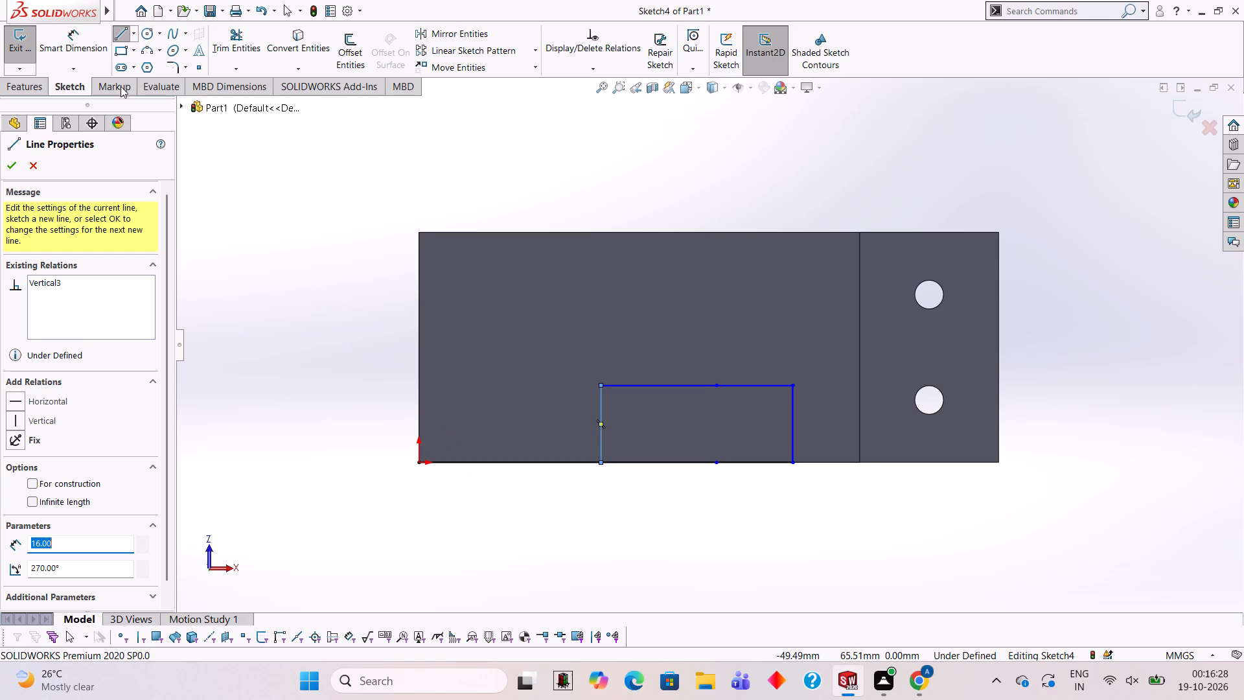
Trim away the 38 mm line between the origin and the rectangular profile.
{"action": "left_click", "coordinate": [227, 39]}
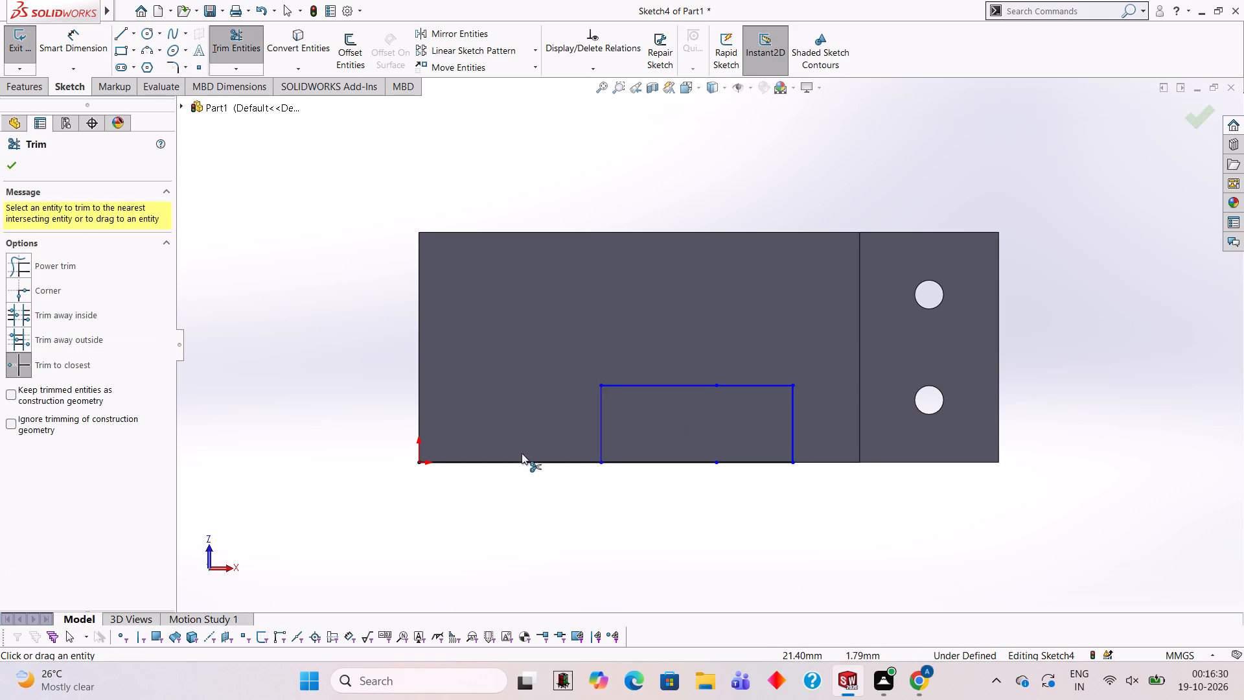
{"action": "left_click", "coordinate": [520, 461]}
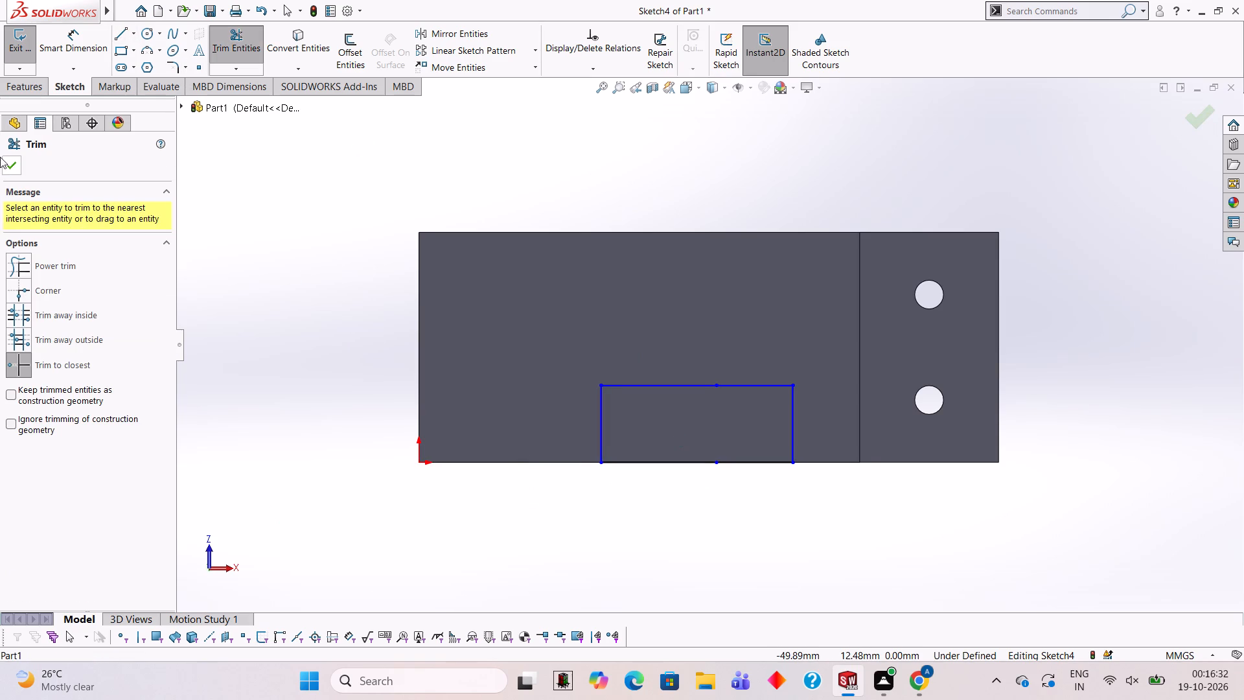
Dimension the rectangle's two upper segments as 16 mm and 24 mm, placing both dimensions above the block.
{"action": "left_click", "coordinate": [40, 64]}
{"action": "left_click", "coordinate": [58, 49]}
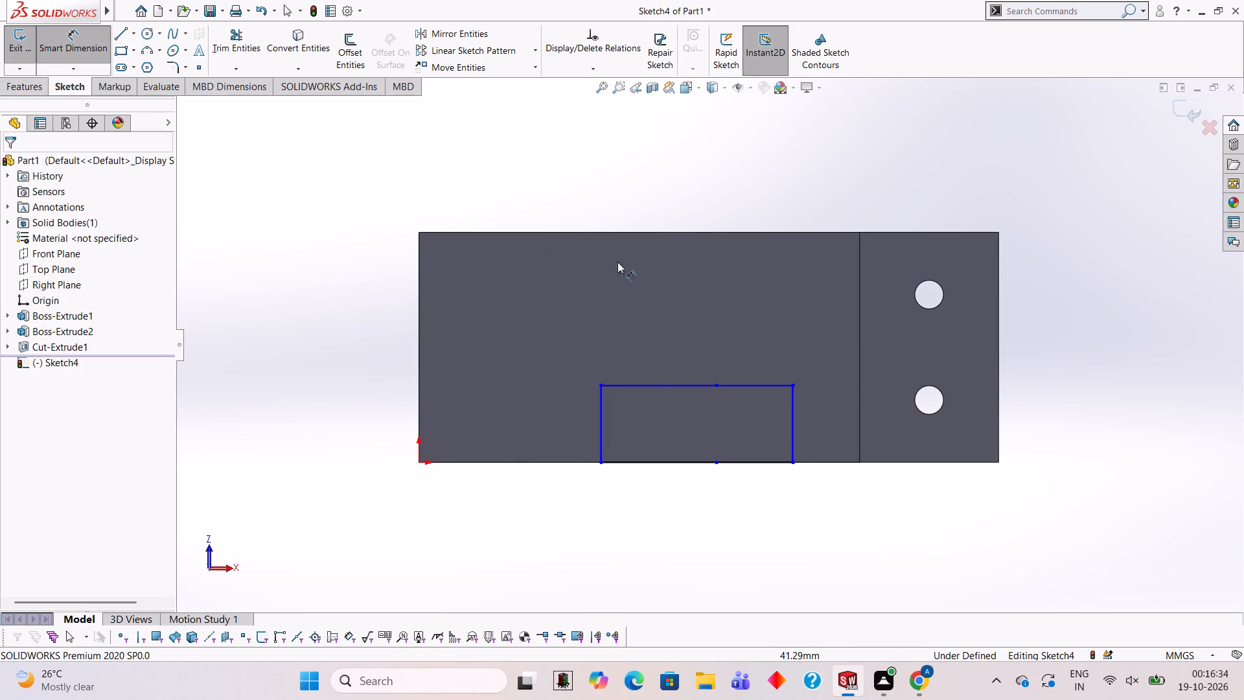
{"action": "left_click", "coordinate": [772, 387]}
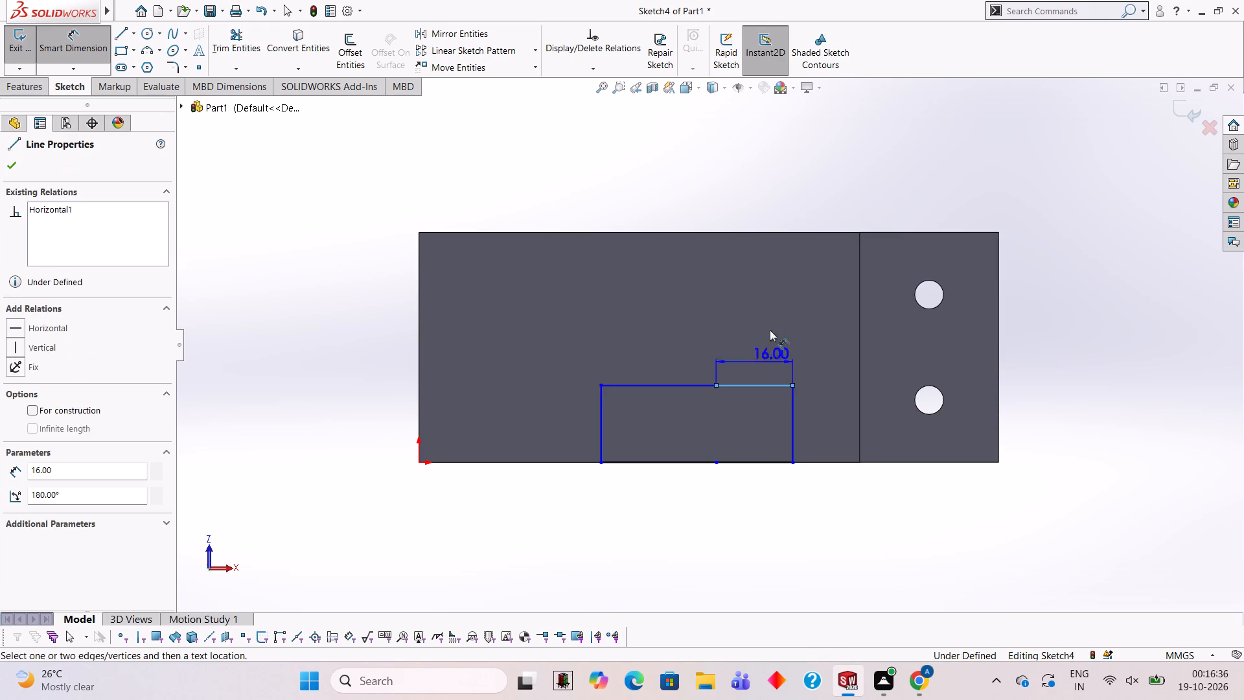
{"action": "left_click", "coordinate": [766, 192]}
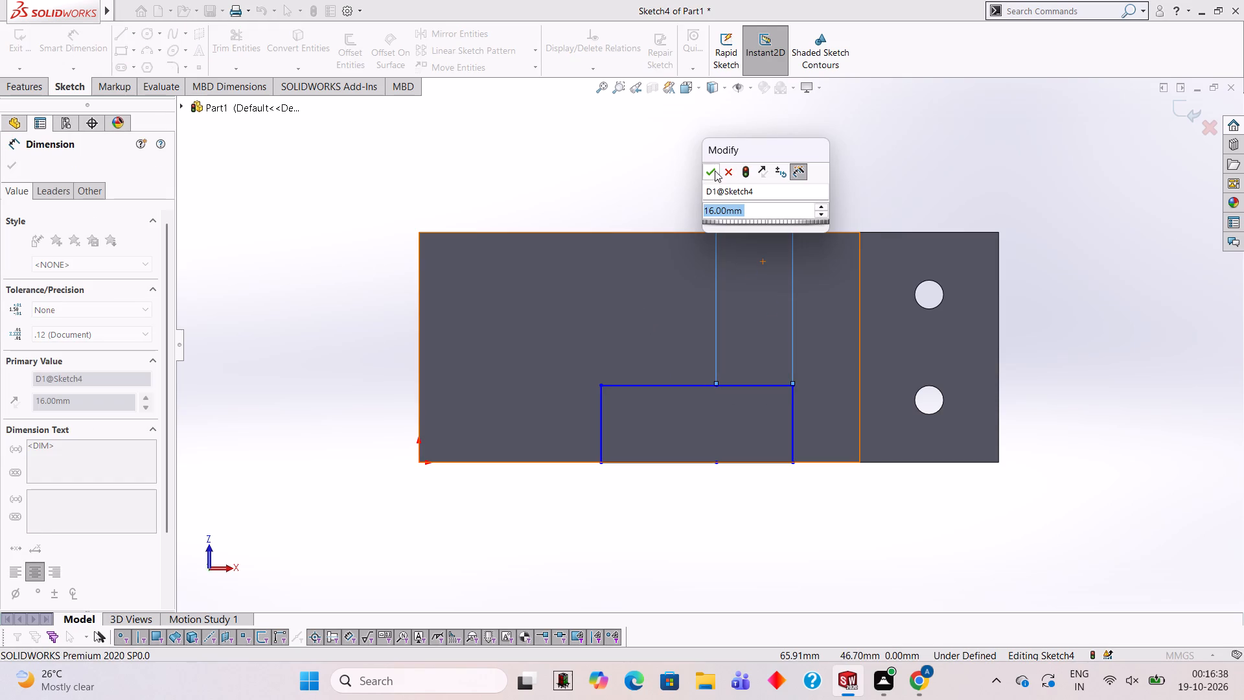
{"action": "left_click", "coordinate": [715, 170]}
{"action": "left_click", "coordinate": [922, 169]}
{"action": "left_click", "coordinate": [677, 388]}
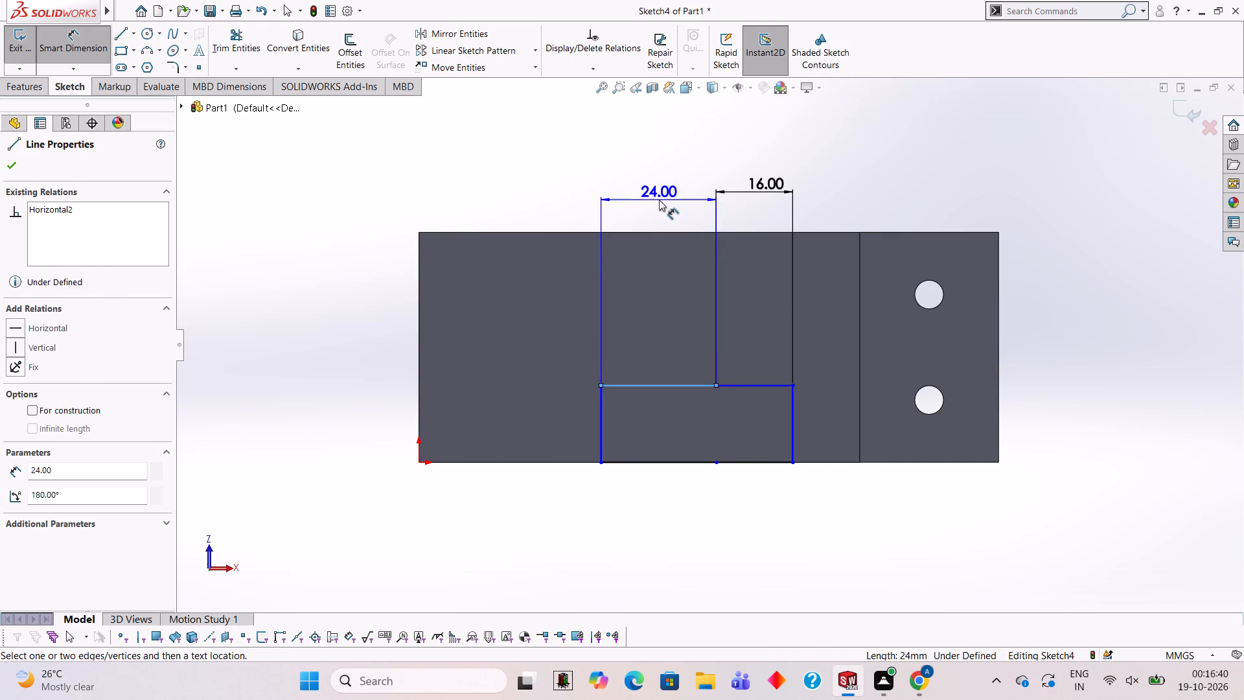
{"action": "left_click", "coordinate": [659, 200]}
{"action": "left_click", "coordinate": [601, 184]}
{"action": "left_click", "coordinate": [826, 172]}
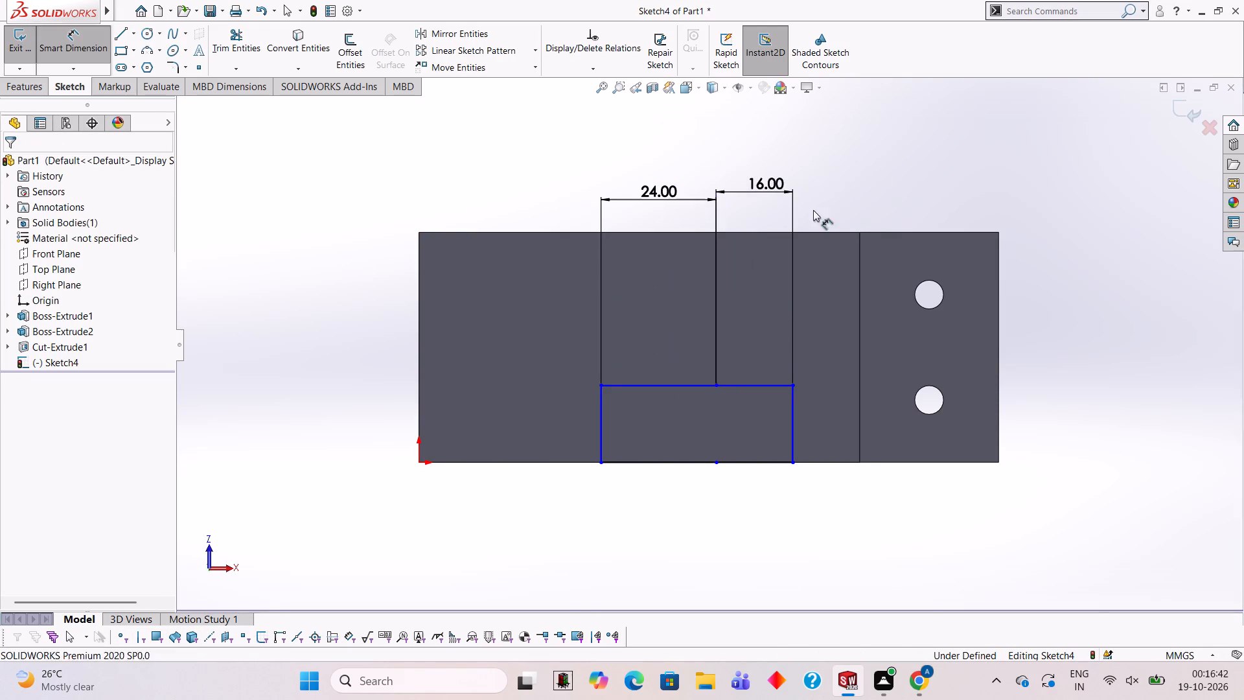
Dimension the rectangle's right vertical side as 16 mm, placing the dimension beyond the tab.
{"action": "left_click", "coordinate": [798, 401]}
{"action": "left_click", "coordinate": [796, 399]}
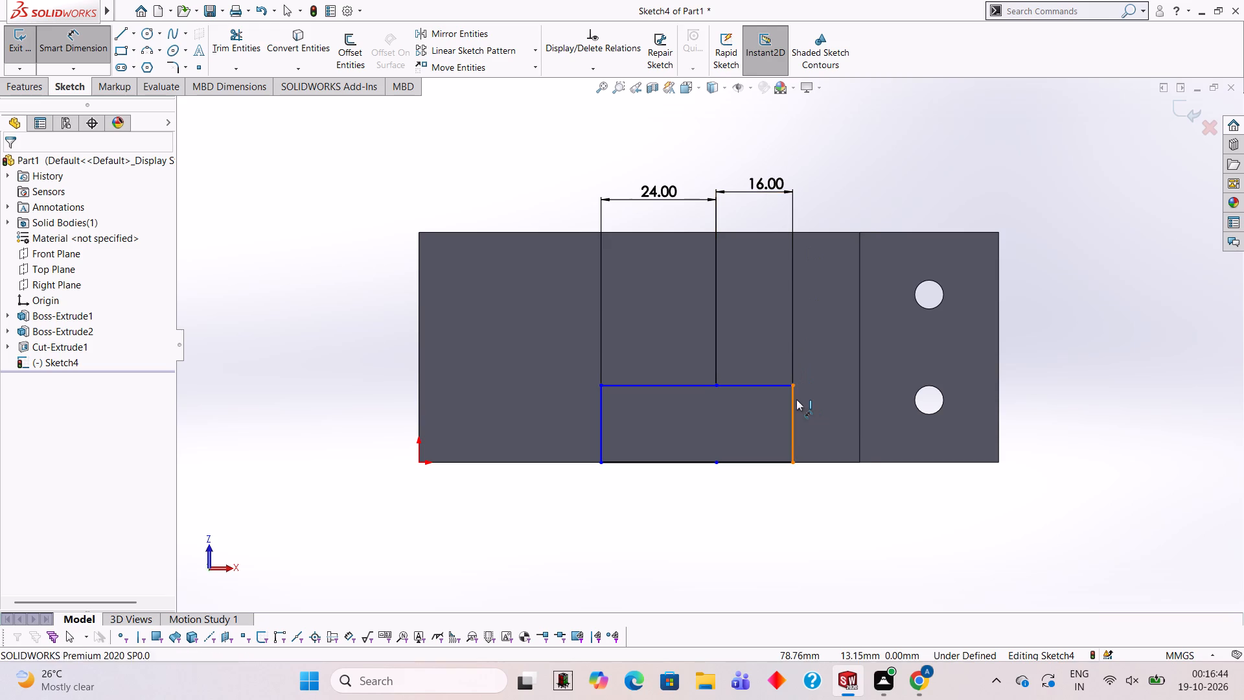
{"action": "left_click", "coordinate": [1046, 377]}
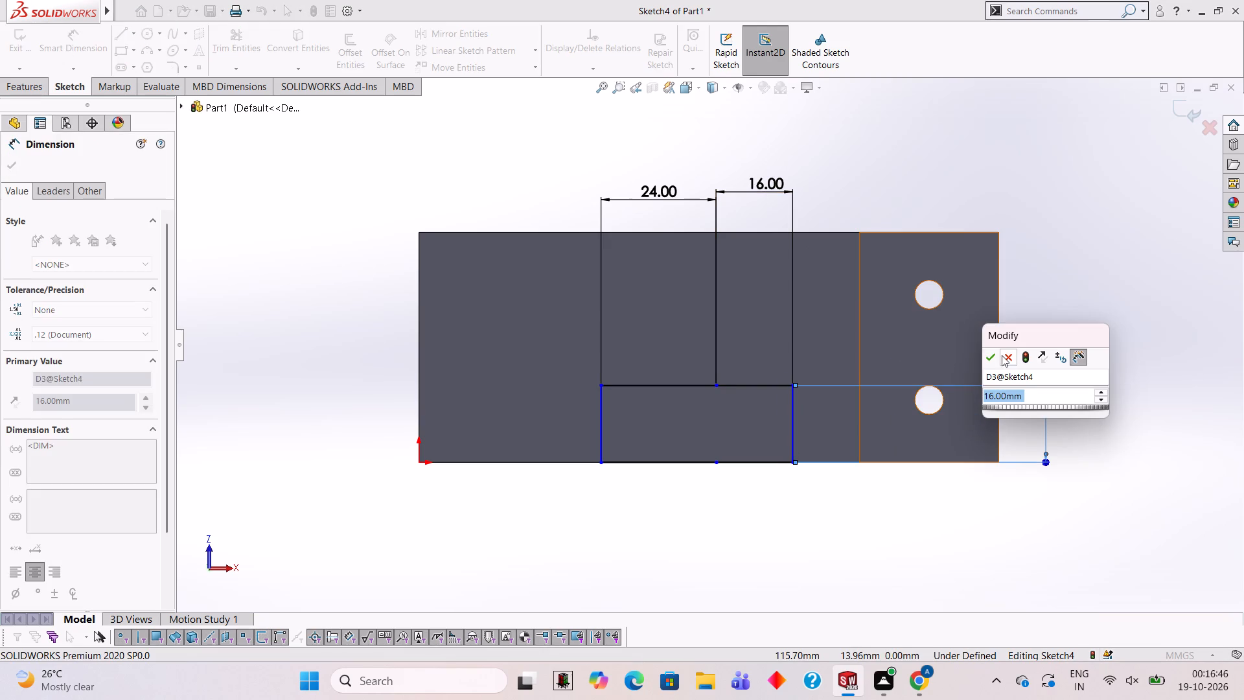
{"action": "left_click", "coordinate": [994, 352]}
{"action": "left_click", "coordinate": [948, 516]}
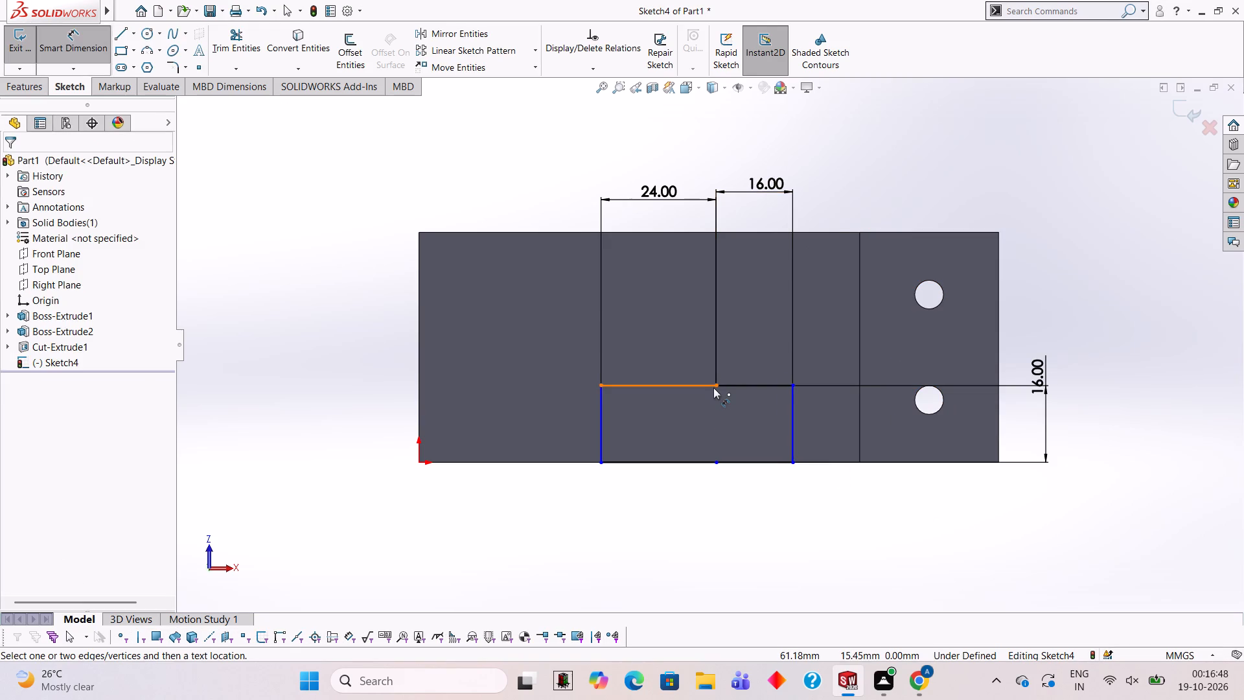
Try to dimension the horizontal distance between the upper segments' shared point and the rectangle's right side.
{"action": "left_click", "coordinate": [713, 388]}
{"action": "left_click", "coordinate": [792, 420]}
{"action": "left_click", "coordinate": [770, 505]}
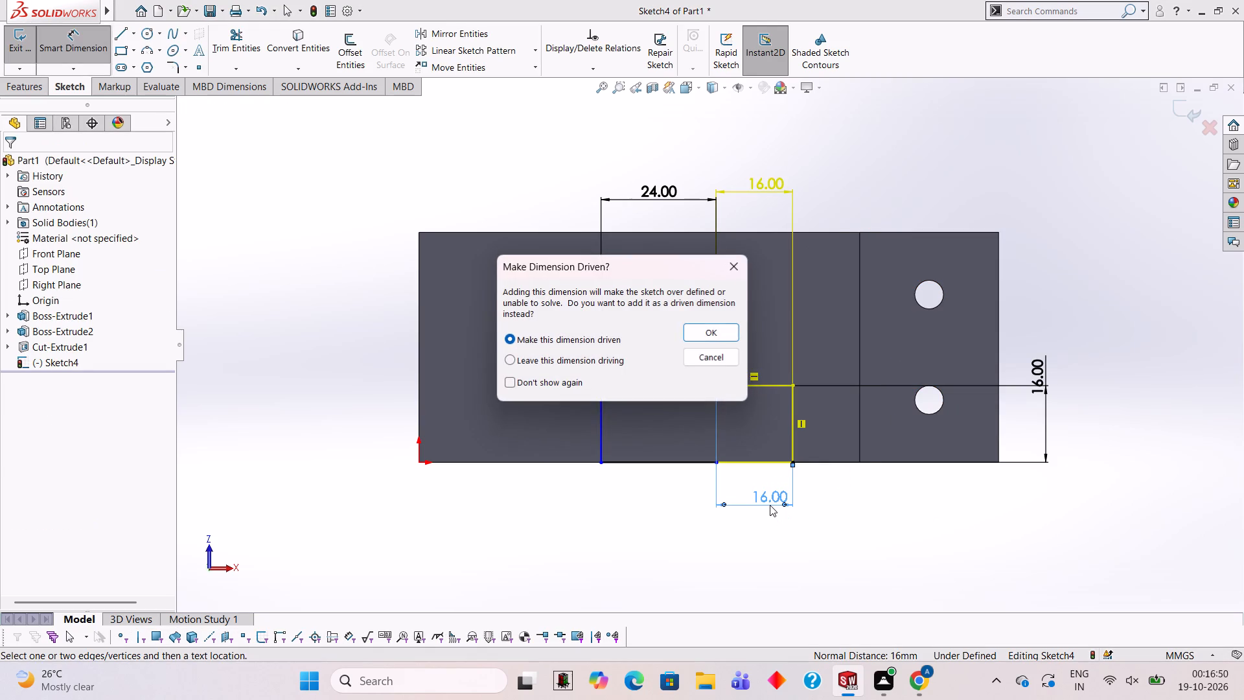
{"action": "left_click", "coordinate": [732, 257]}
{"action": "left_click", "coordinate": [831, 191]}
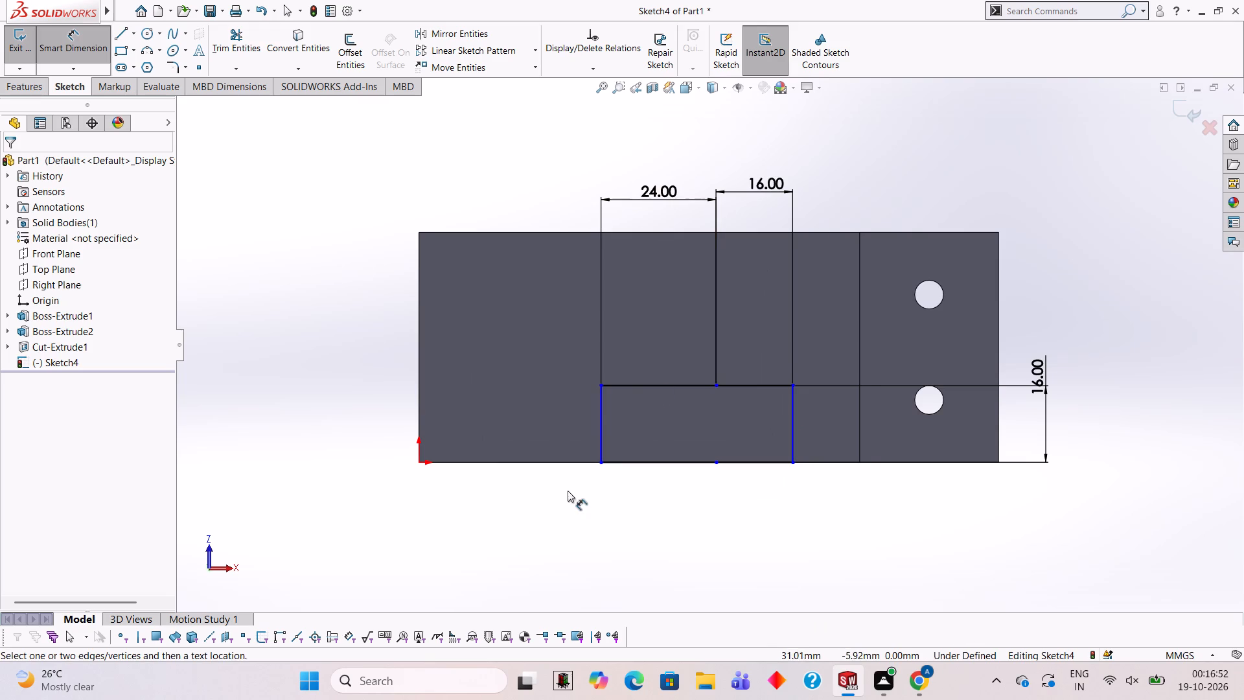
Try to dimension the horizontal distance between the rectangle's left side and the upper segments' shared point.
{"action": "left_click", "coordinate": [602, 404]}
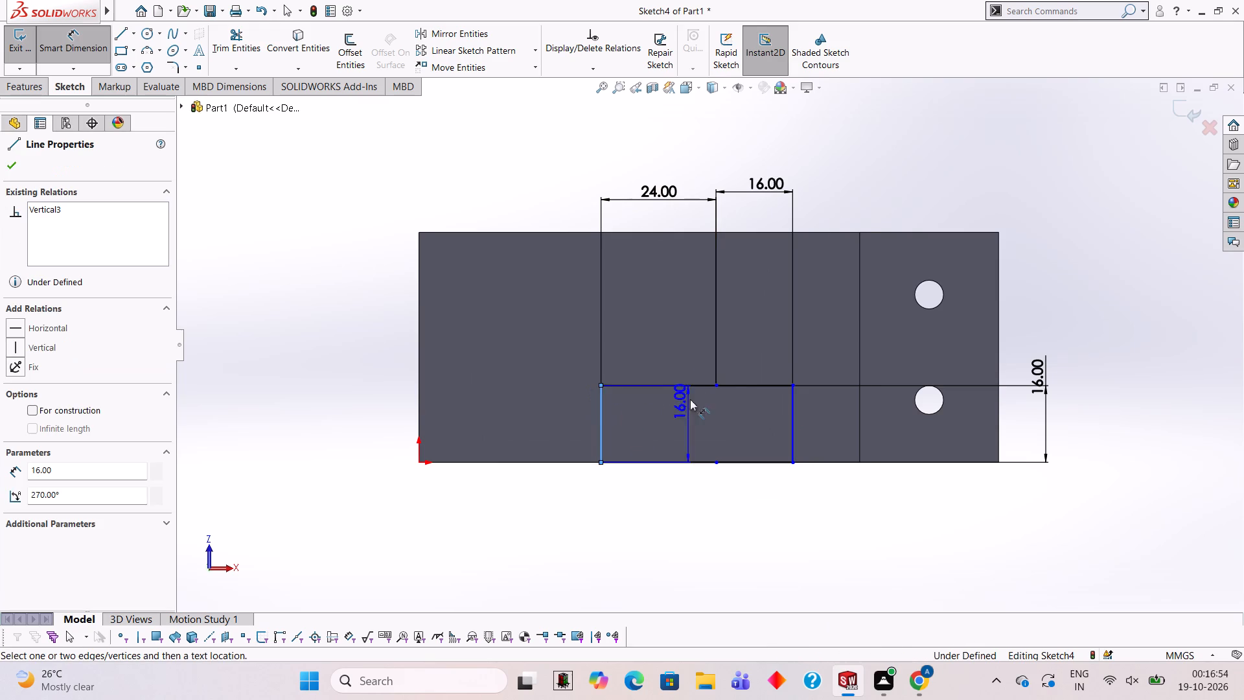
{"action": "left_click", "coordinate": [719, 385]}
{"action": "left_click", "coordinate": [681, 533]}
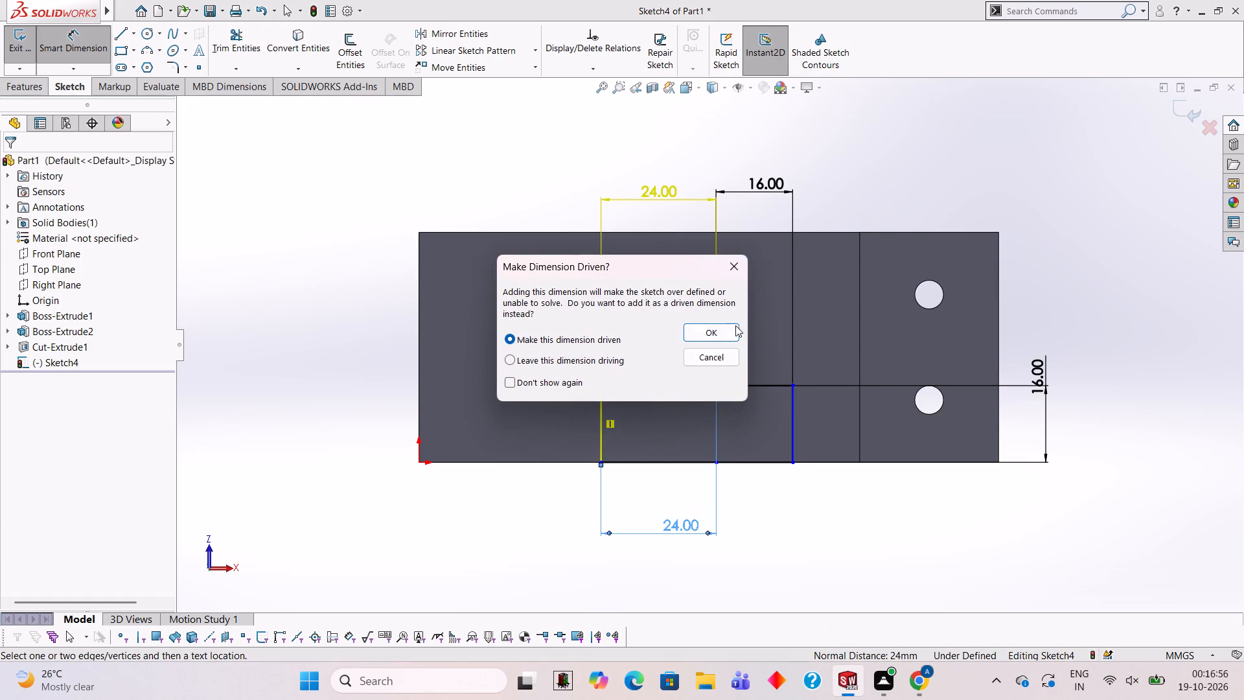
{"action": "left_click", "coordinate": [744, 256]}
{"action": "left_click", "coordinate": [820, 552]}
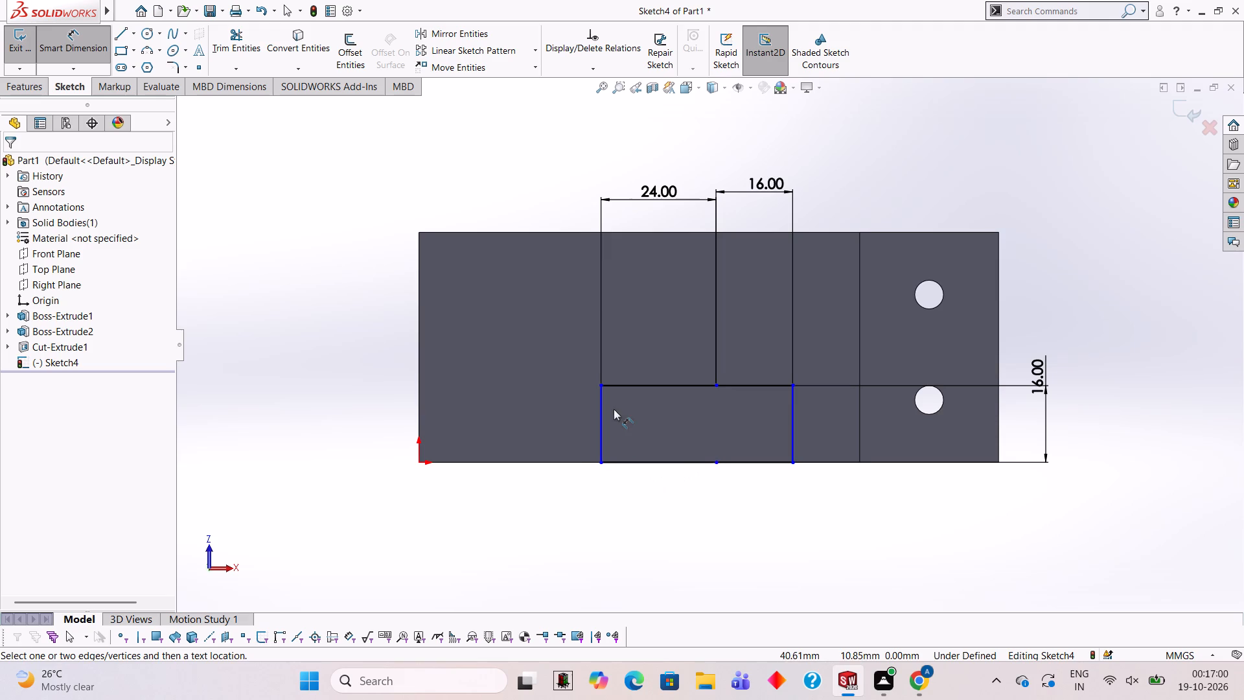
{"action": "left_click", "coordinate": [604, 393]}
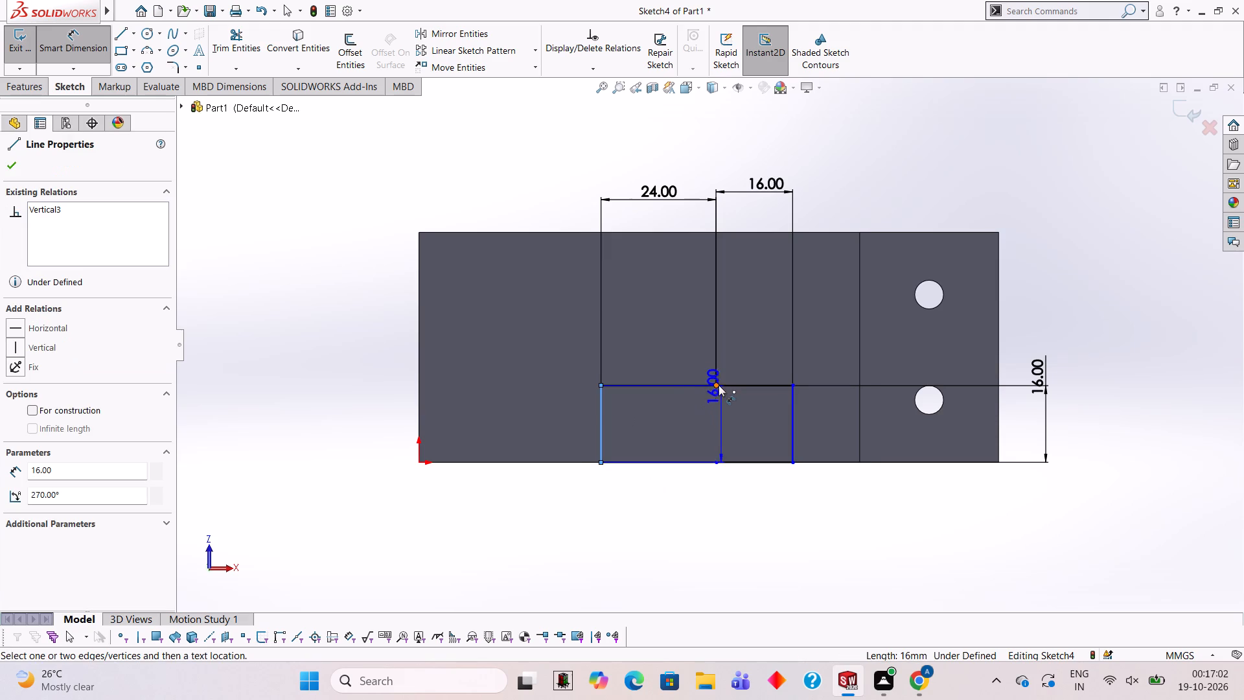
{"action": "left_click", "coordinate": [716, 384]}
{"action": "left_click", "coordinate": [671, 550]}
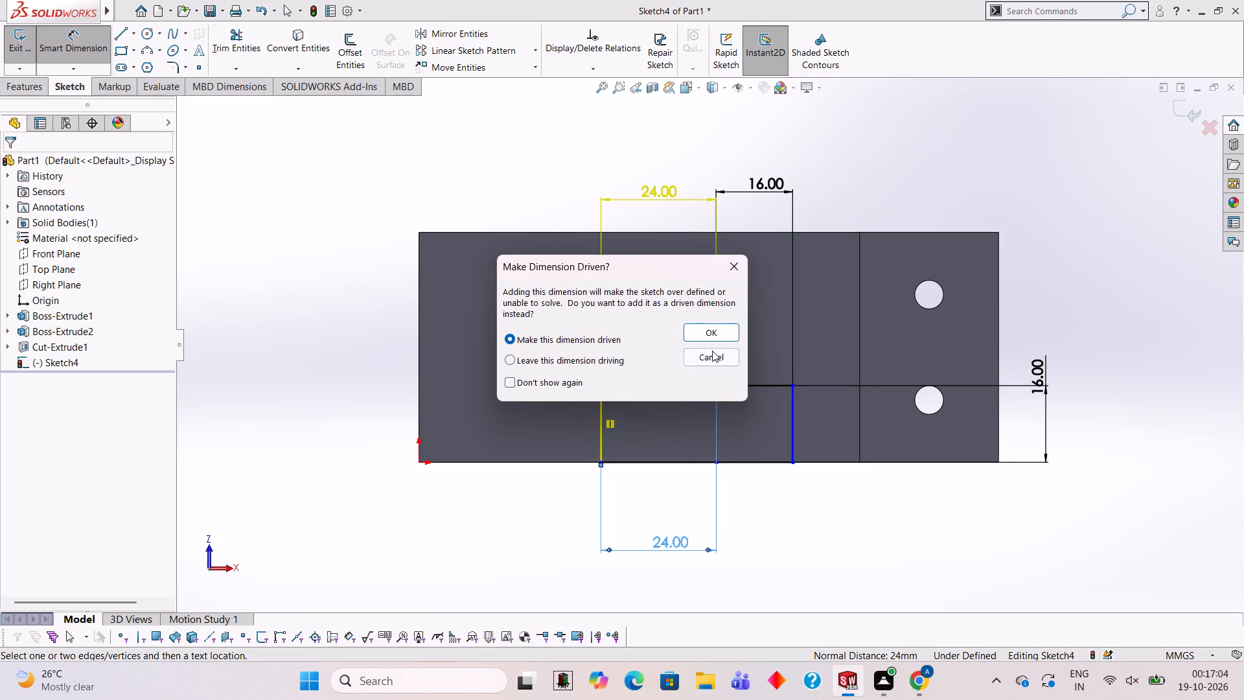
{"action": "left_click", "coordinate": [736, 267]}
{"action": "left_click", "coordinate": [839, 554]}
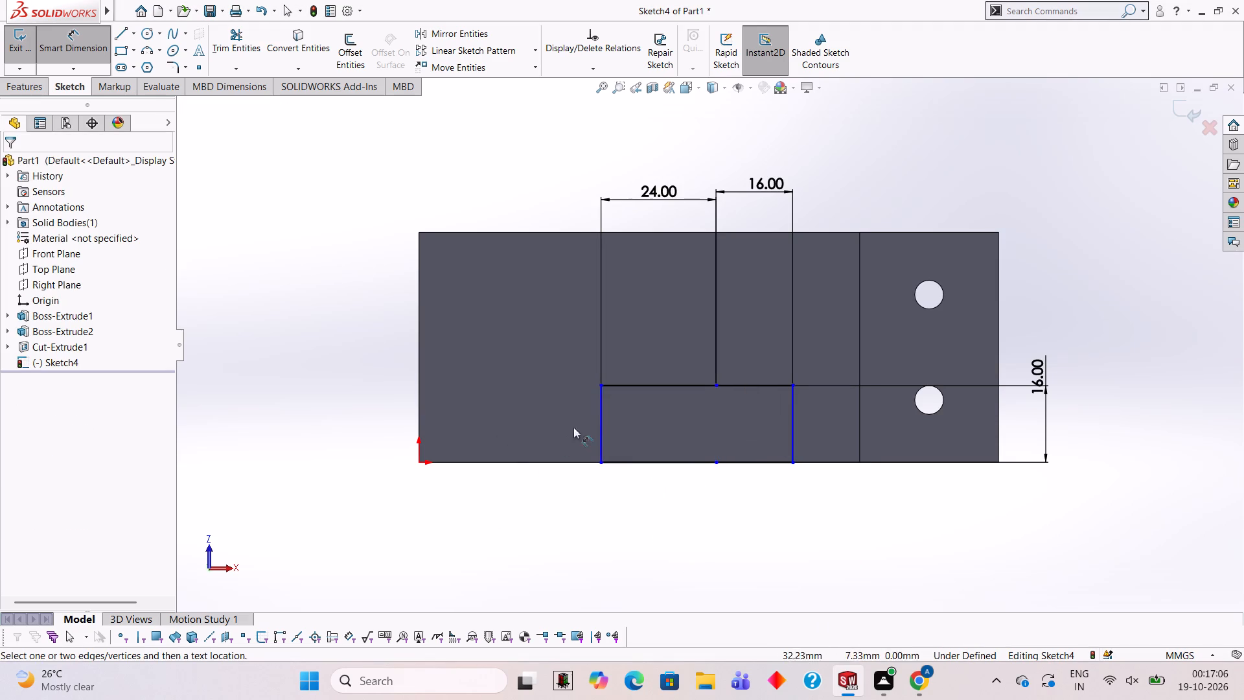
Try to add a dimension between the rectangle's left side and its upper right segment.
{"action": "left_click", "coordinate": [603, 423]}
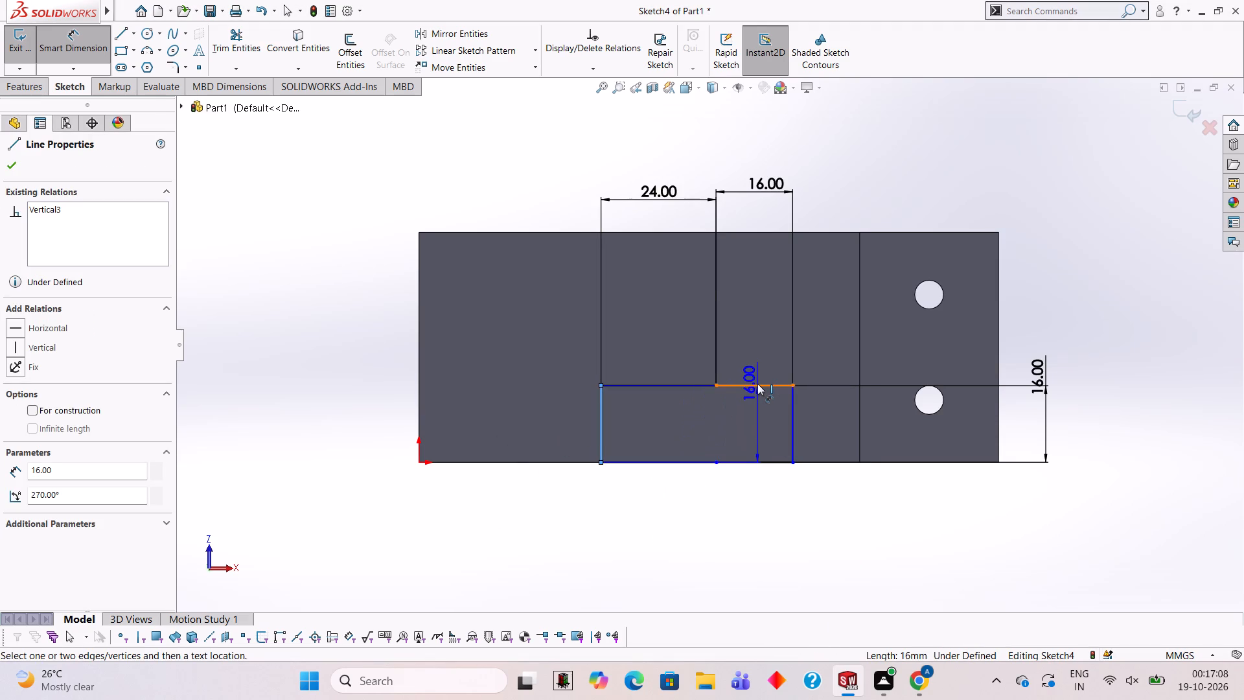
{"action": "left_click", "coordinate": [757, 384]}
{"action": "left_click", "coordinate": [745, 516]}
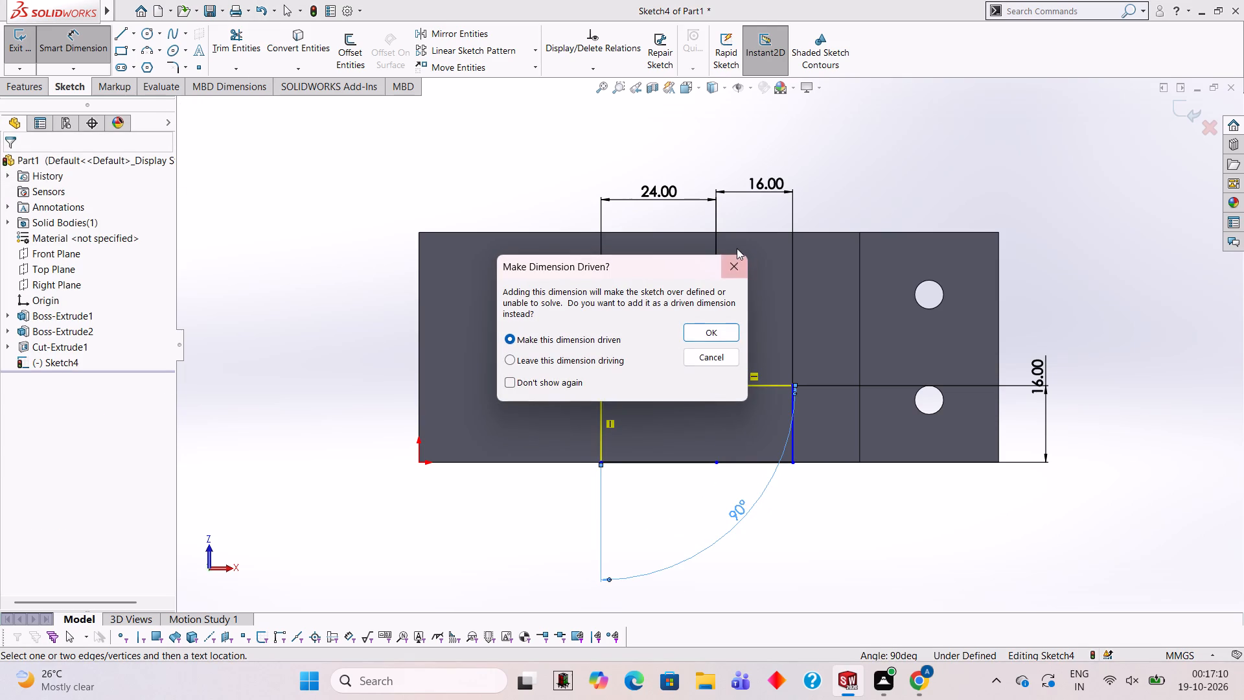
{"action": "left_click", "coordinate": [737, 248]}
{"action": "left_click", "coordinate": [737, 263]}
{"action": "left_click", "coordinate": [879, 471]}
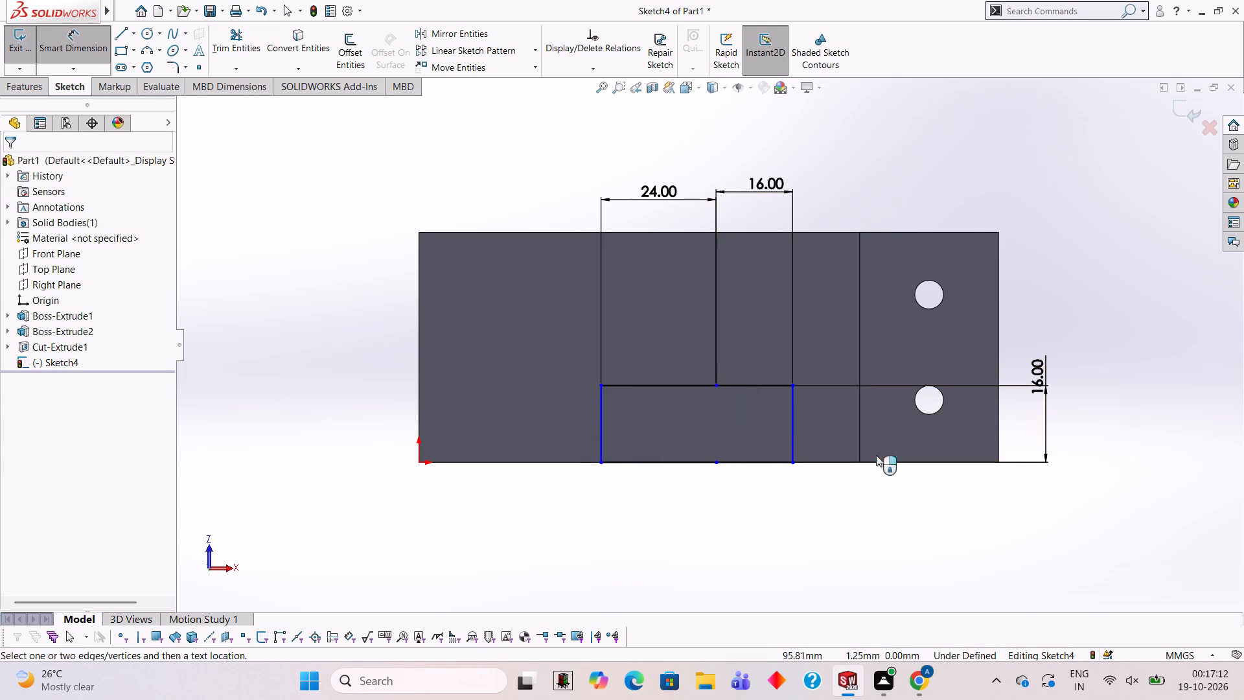
Dimension the horizontal distance between the rectangle's right side and the lower segments' shared point as 16 mm, placing it below the block.
{"action": "left_click", "coordinate": [792, 437]}
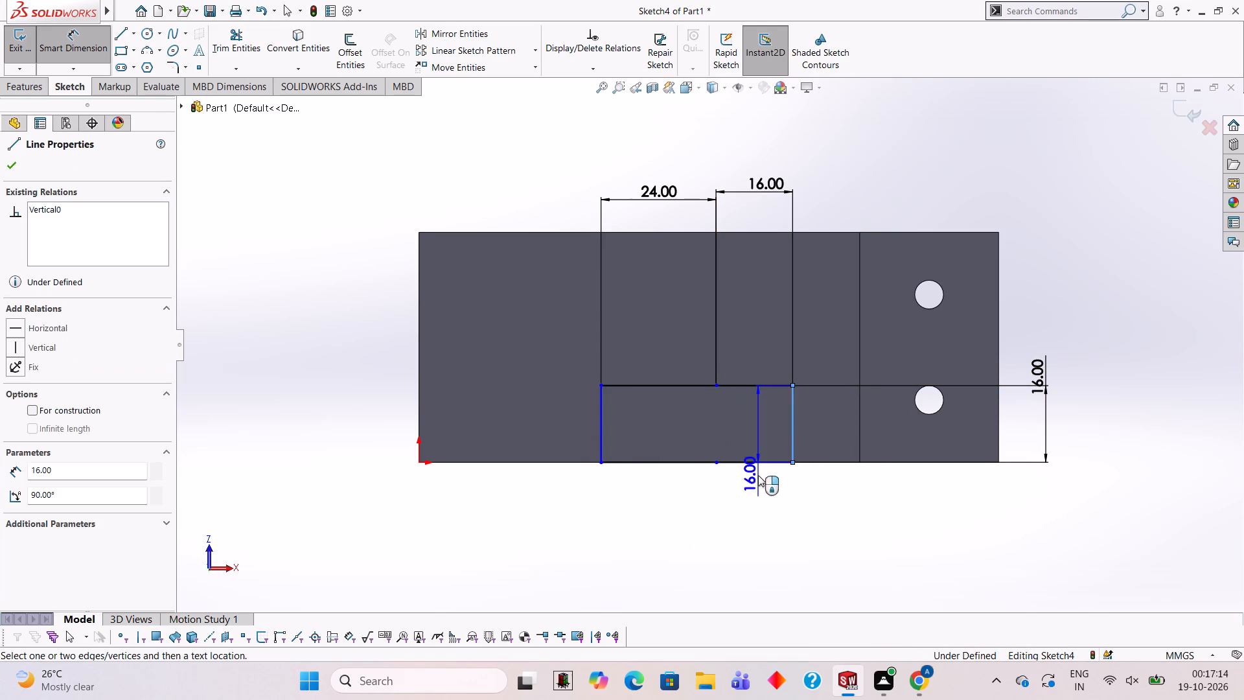
{"action": "left_click", "coordinate": [715, 463]}
{"action": "left_click", "coordinate": [766, 514]}
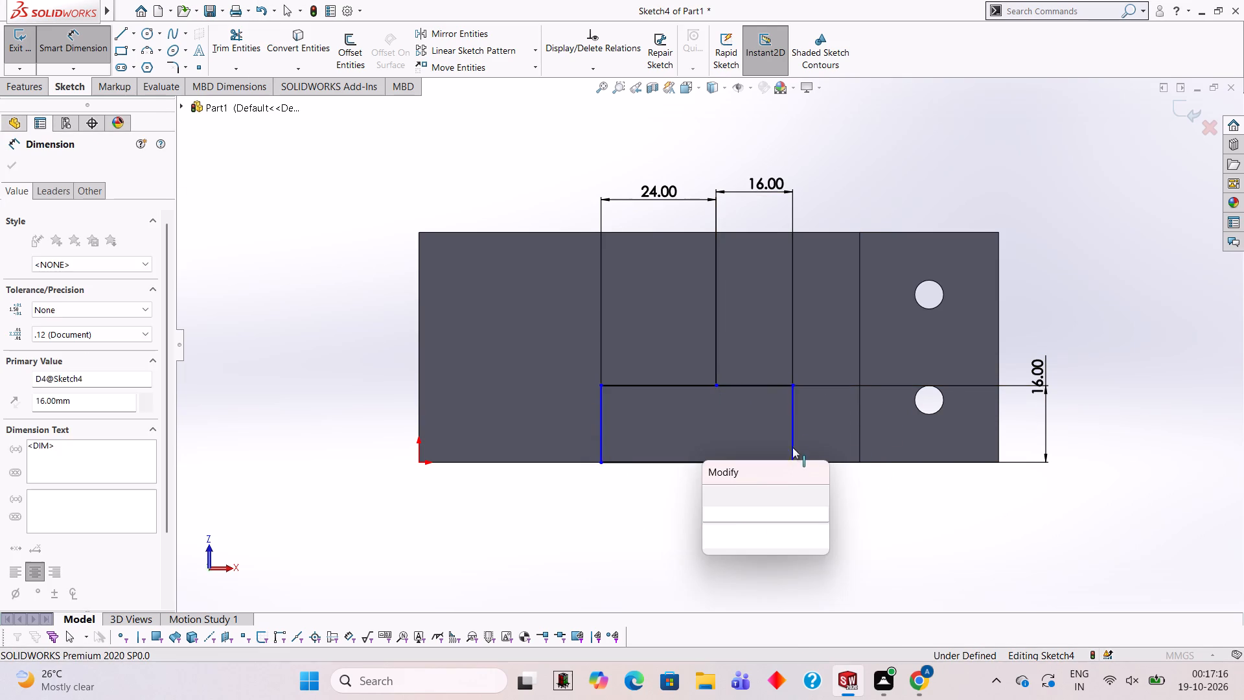
{"action": "left_click", "coordinate": [719, 489]}
{"action": "left_click", "coordinate": [865, 492]}
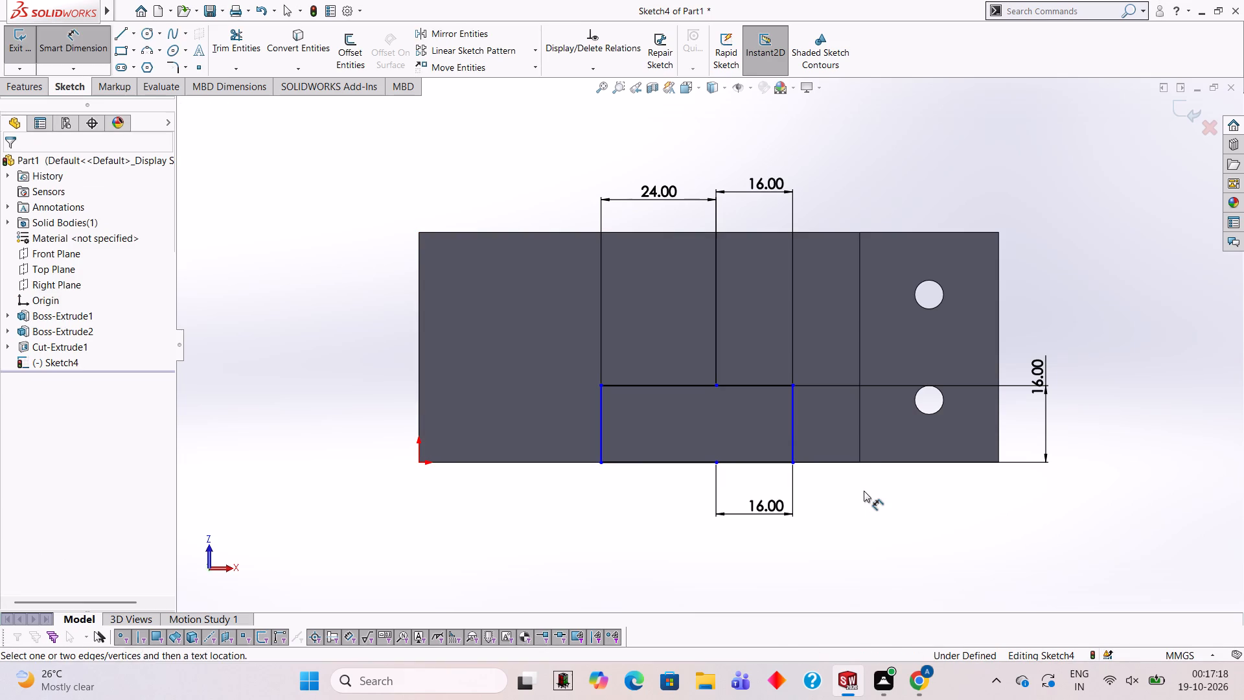
Extrude the 40 × 16 mm rectangle as a blind boss 16 mm outward from the block's underside, merged with the body.
{"action": "scroll", "coordinate": [874, 428], "scroll_direction": "up", "scroll_amount": 2}
{"action": "scroll", "coordinate": [874, 429], "scroll_direction": "down", "scroll_amount": 1}
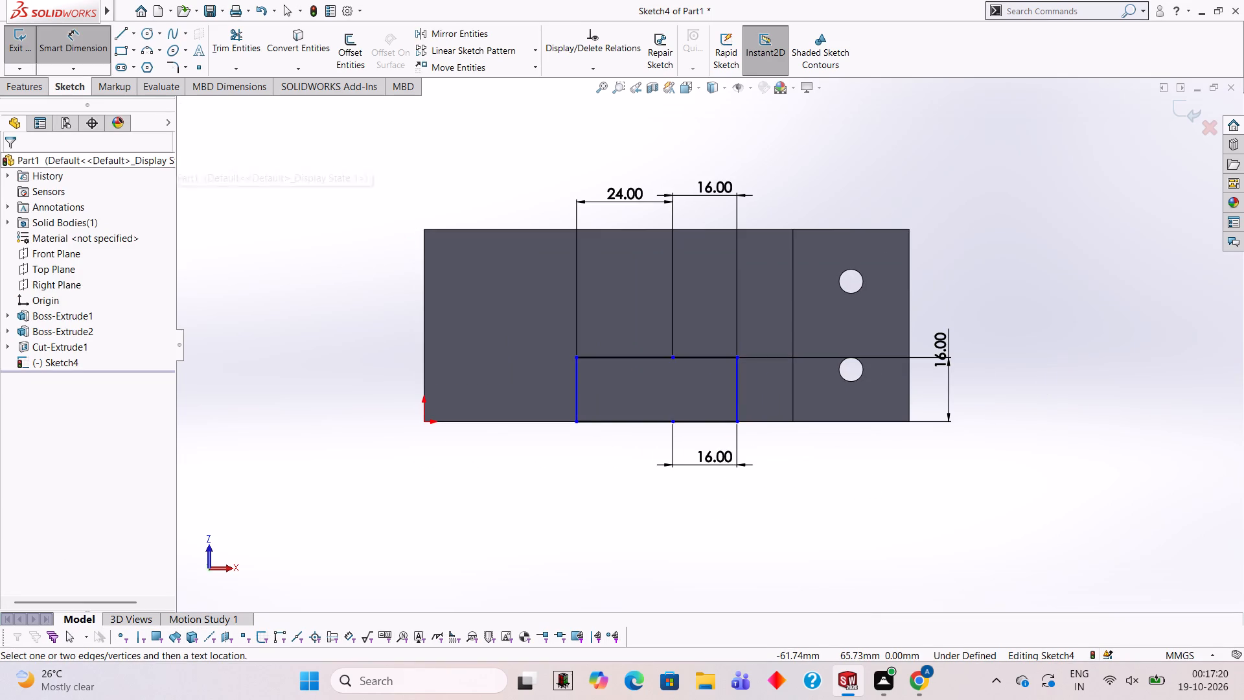
{"action": "left_click", "coordinate": [47, 88]}
{"action": "left_click", "coordinate": [37, 64]}
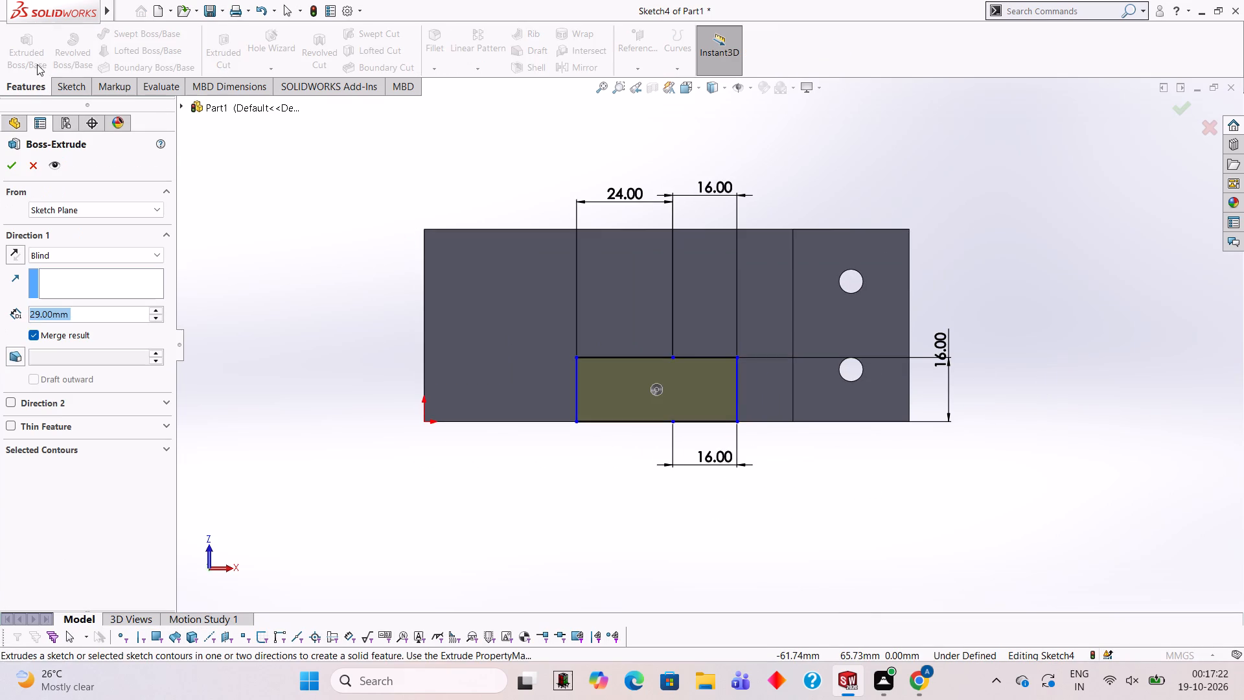
{"action": "middle_click_drag", "start_coordinate": [532, 266], "coordinate": [485, 425]}
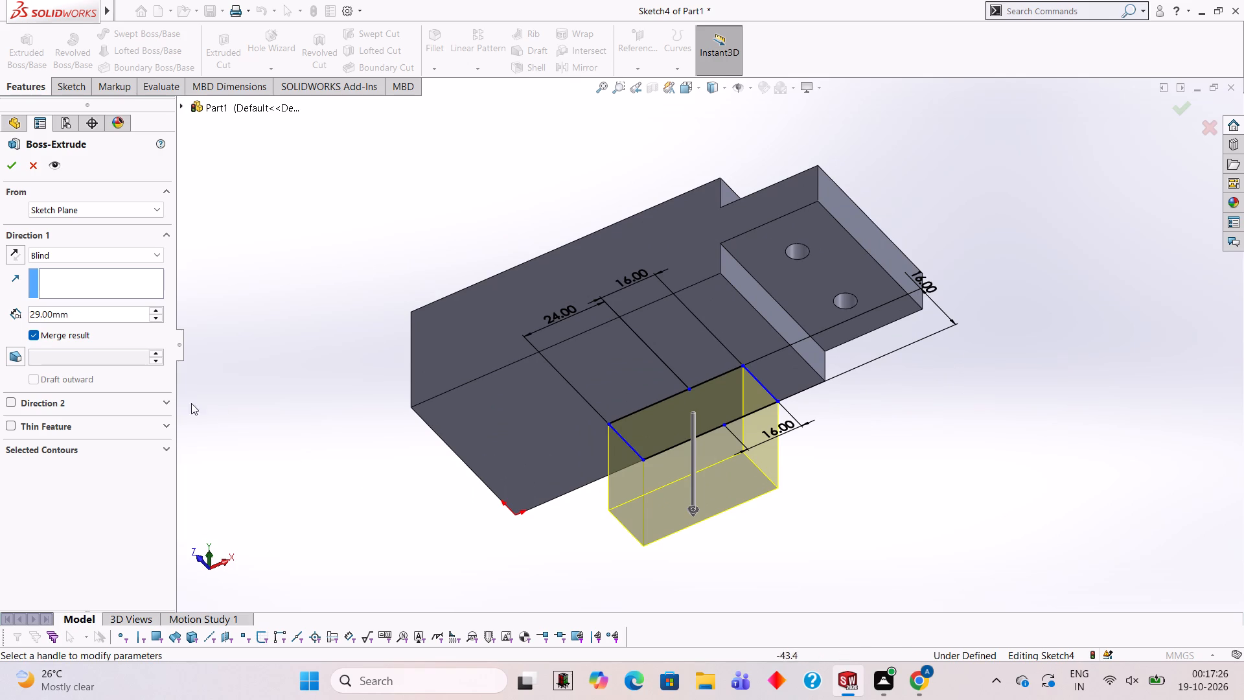
{"action": "left_click", "coordinate": [128, 308]}
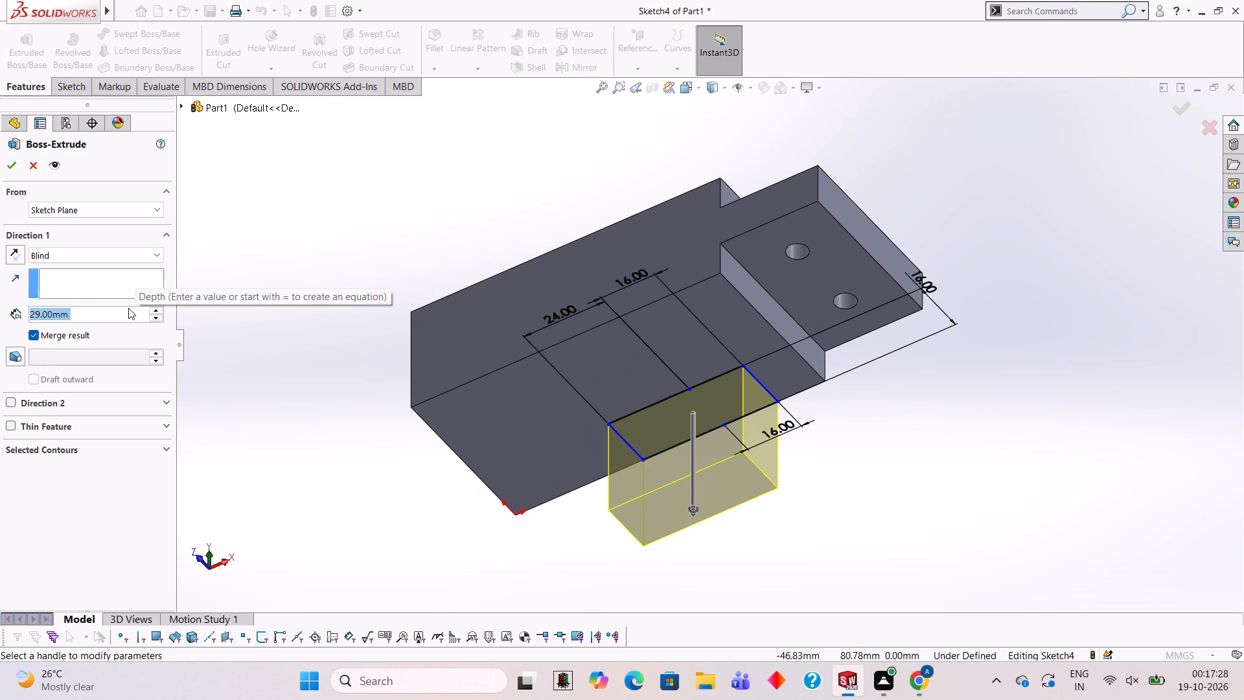
{"action": "type", "text": "16"}
{"action": "key", "text": "Return"}
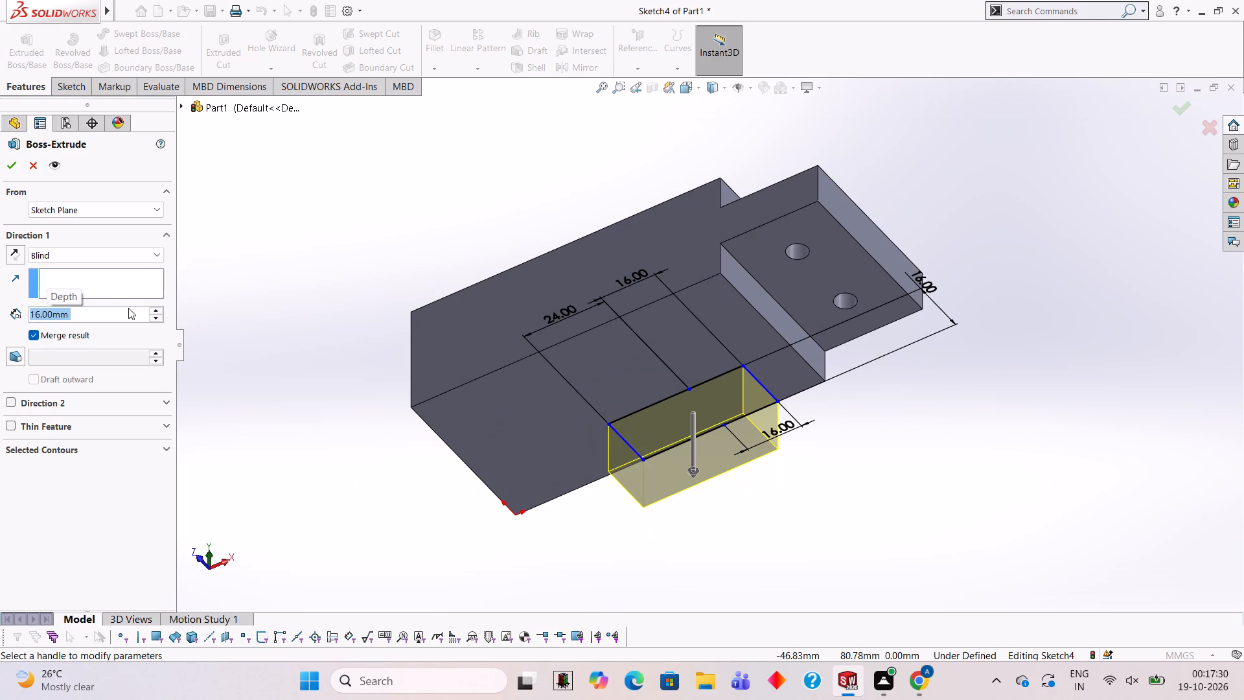
{"action": "left_click", "coordinate": [5, 159]}
{"action": "left_click", "coordinate": [286, 271]}
Examine the new boss beneath the block from several angles.
{"action": "scroll", "coordinate": [505, 270], "scroll_direction": "up", "scroll_amount": 2}
{"action": "middle_click_drag", "start_coordinate": [559, 387], "coordinate": [606, 527]}
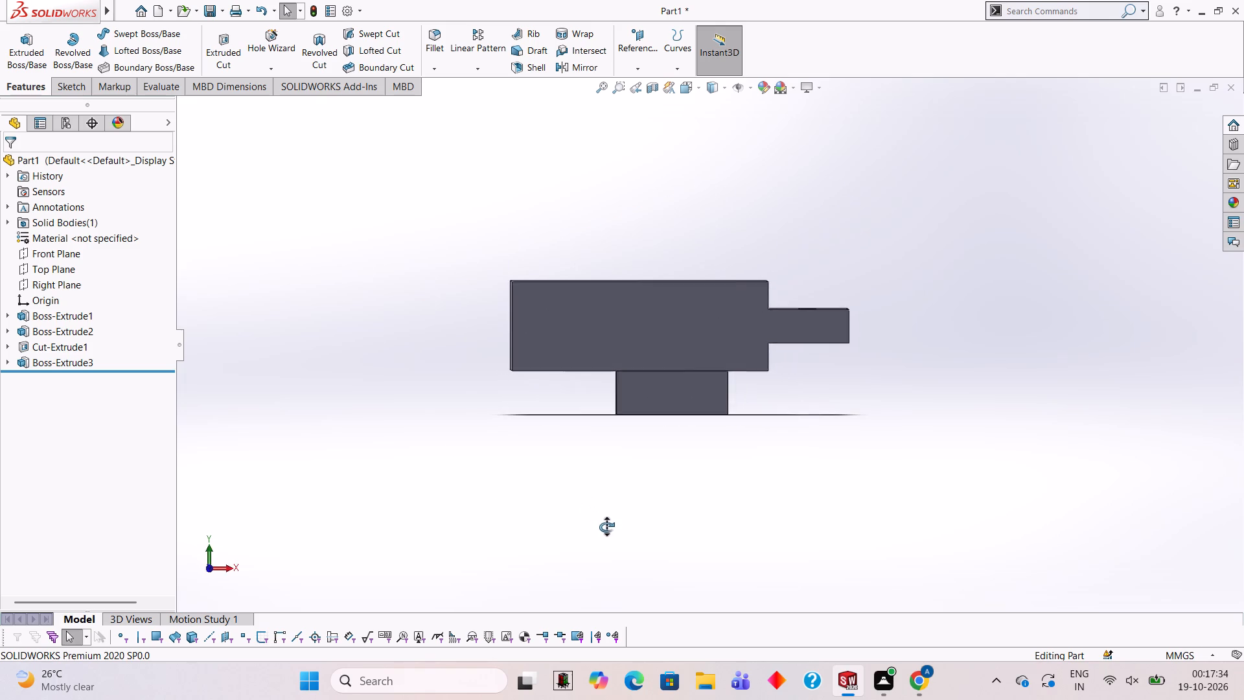
{"action": "middle_click_drag", "start_coordinate": [606, 527], "coordinate": [645, 309]}
{"action": "middle_click_drag", "start_coordinate": [719, 336], "coordinate": [779, 525]}
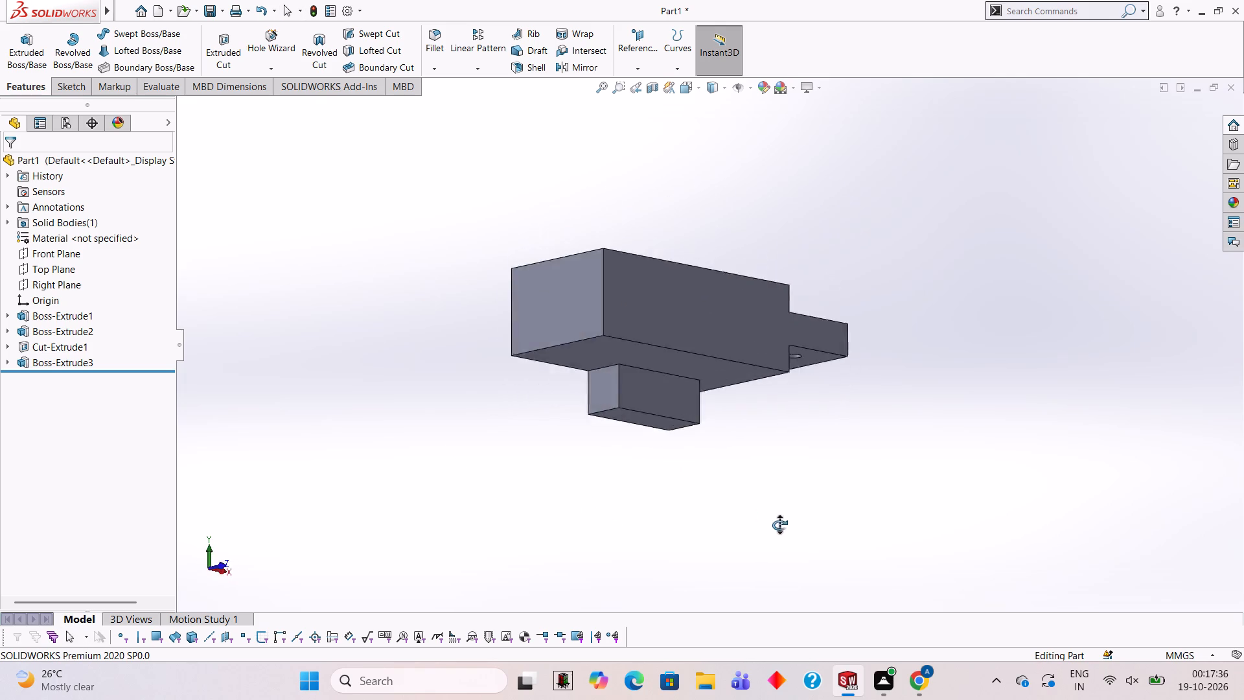
{"action": "middle_click_drag", "start_coordinate": [779, 525], "coordinate": [643, 401]}
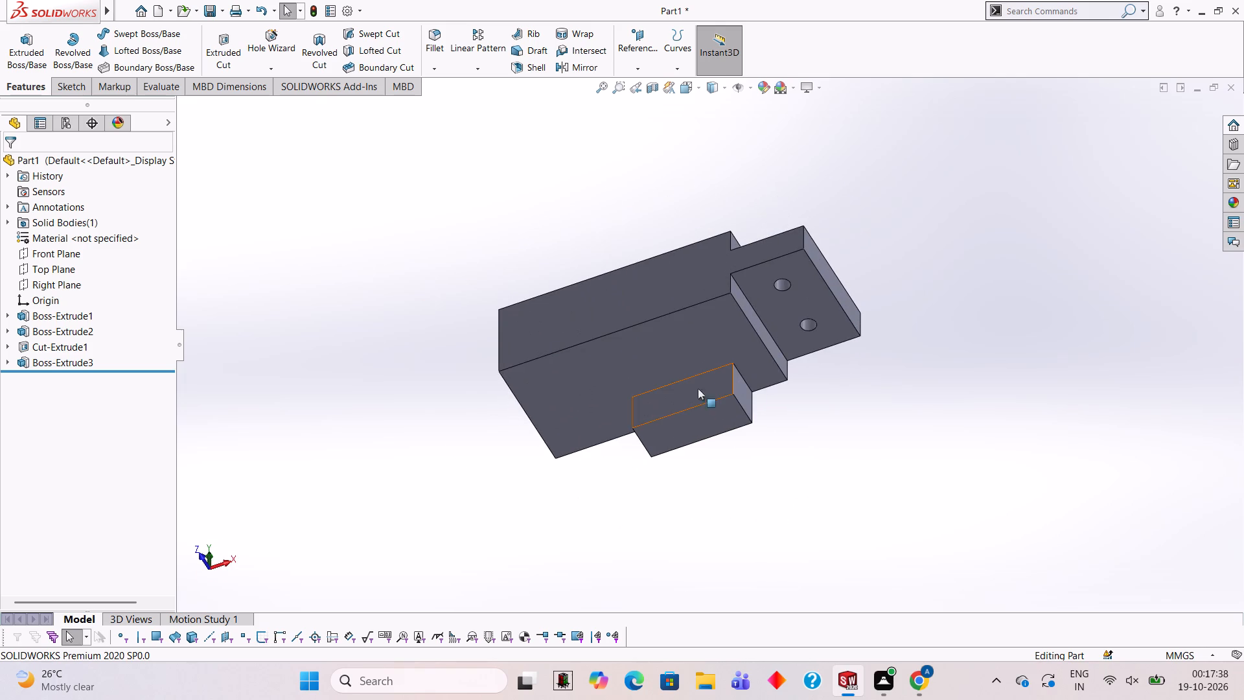
{"action": "middle_click_drag", "start_coordinate": [844, 391], "coordinate": [839, 500]}
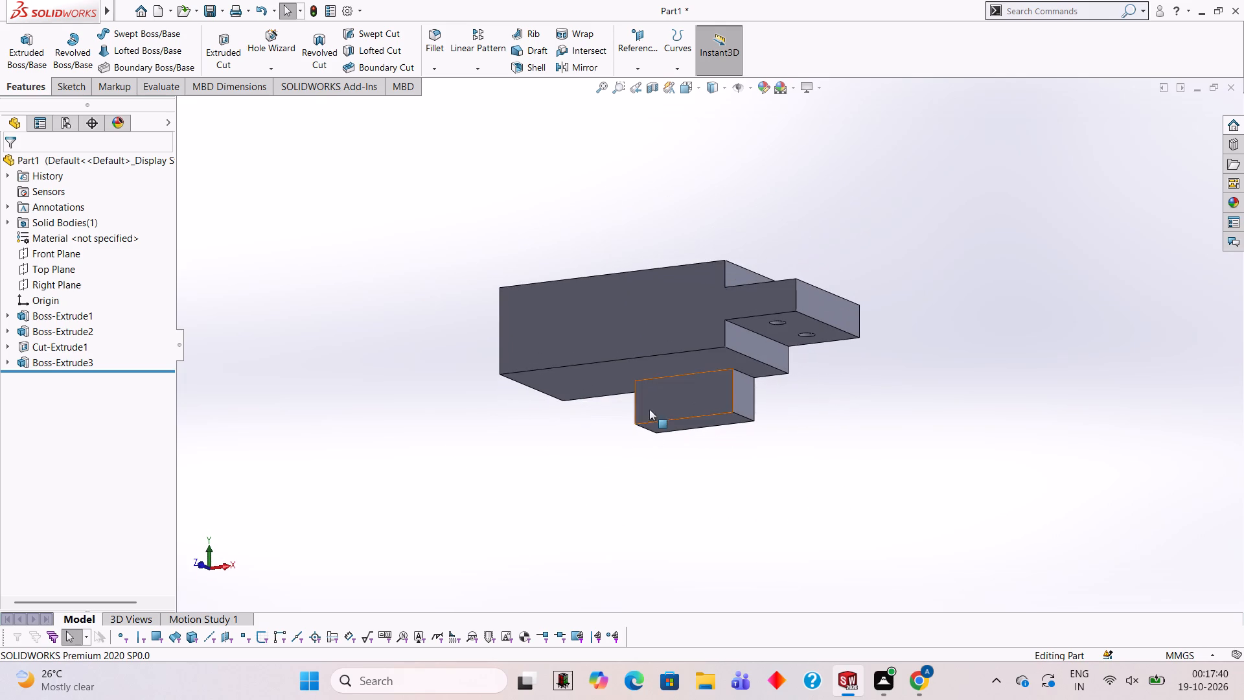
{"action": "middle_click_drag", "start_coordinate": [829, 393], "coordinate": [748, 419]}
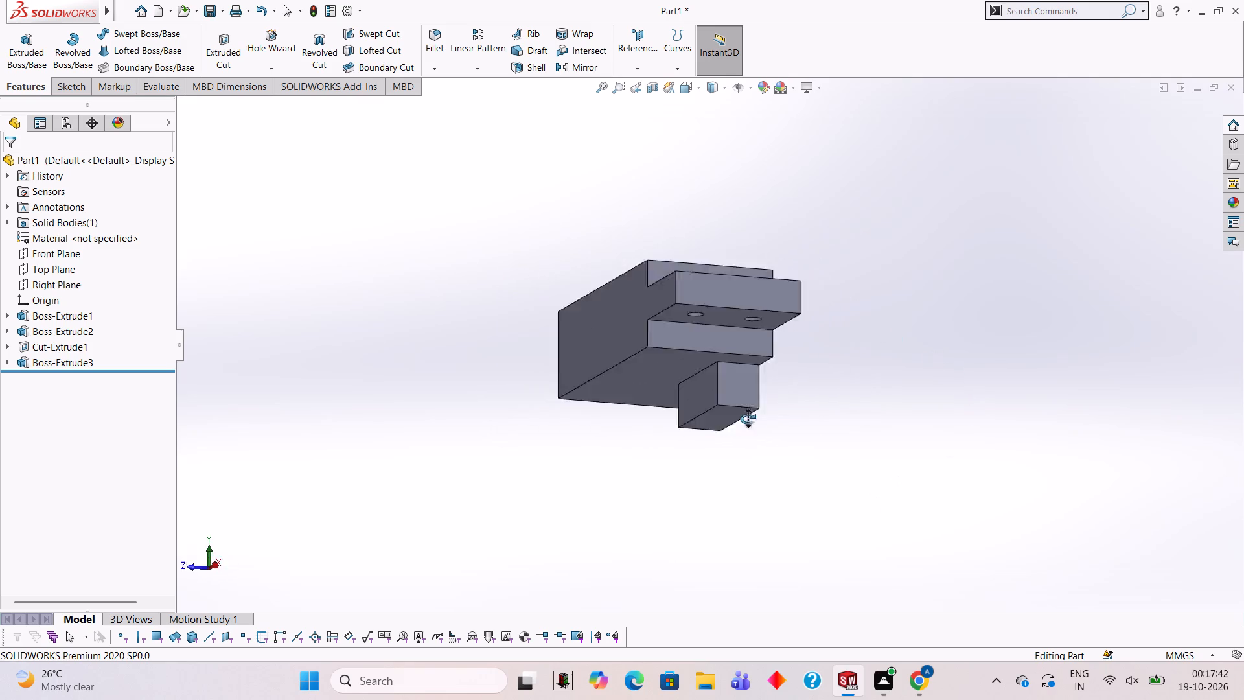
{"action": "middle_click_drag", "start_coordinate": [748, 419], "coordinate": [855, 463]}
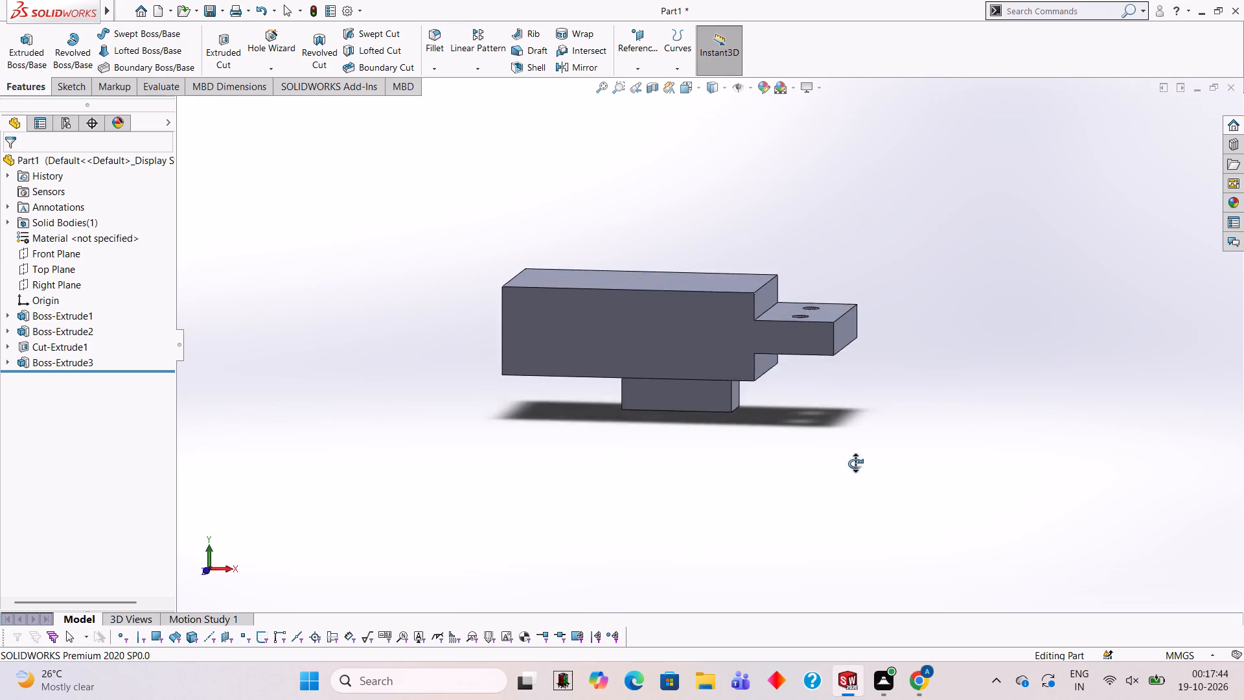
{"action": "middle_click_drag", "start_coordinate": [855, 463], "coordinate": [879, 360]}
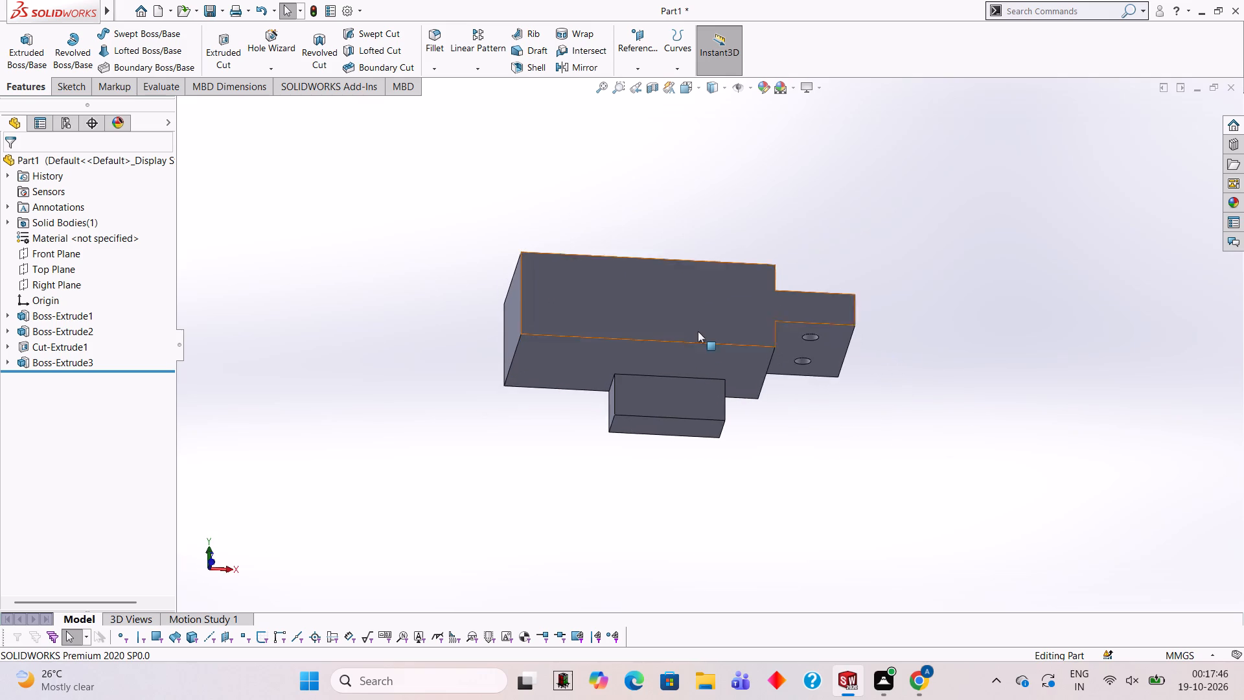
{"action": "scroll", "coordinate": [698, 331], "scroll_direction": "down", "scroll_amount": 3}
{"action": "middle_click_drag", "start_coordinate": [765, 362], "coordinate": [746, 444]}
{"action": "left_click", "coordinate": [694, 437]}
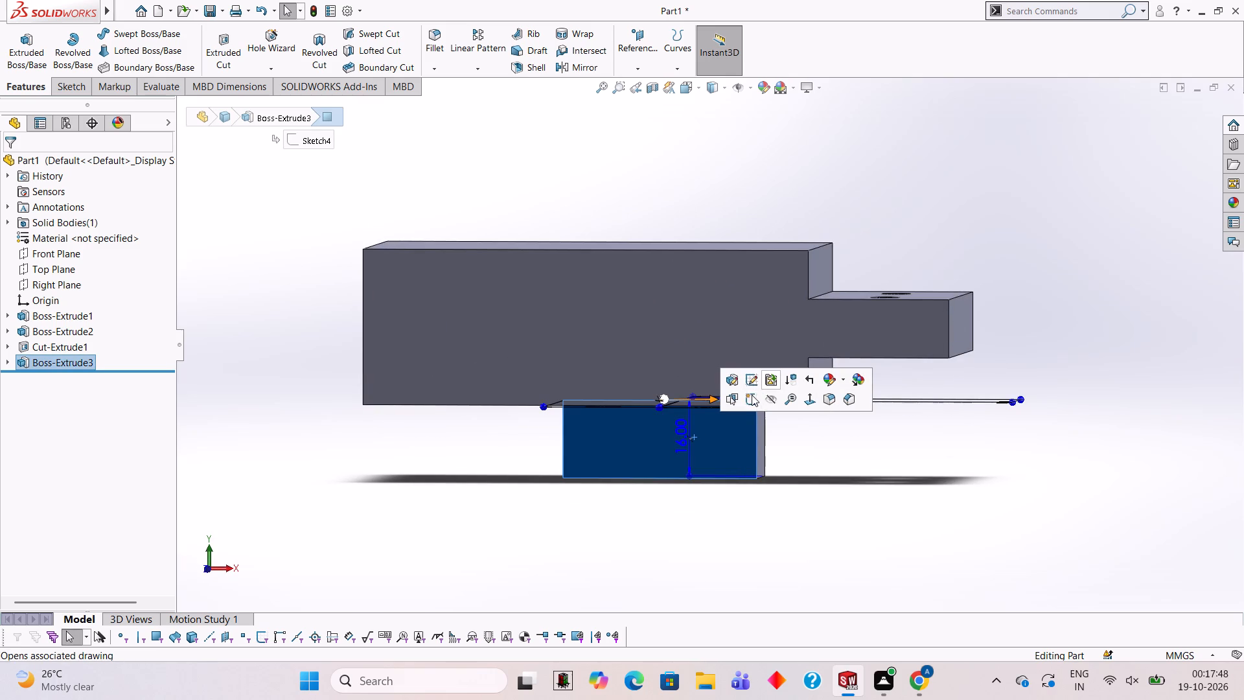
{"action": "scroll", "coordinate": [750, 395], "scroll_direction": "up", "scroll_amount": 3}
{"action": "left_click", "coordinate": [993, 250]}
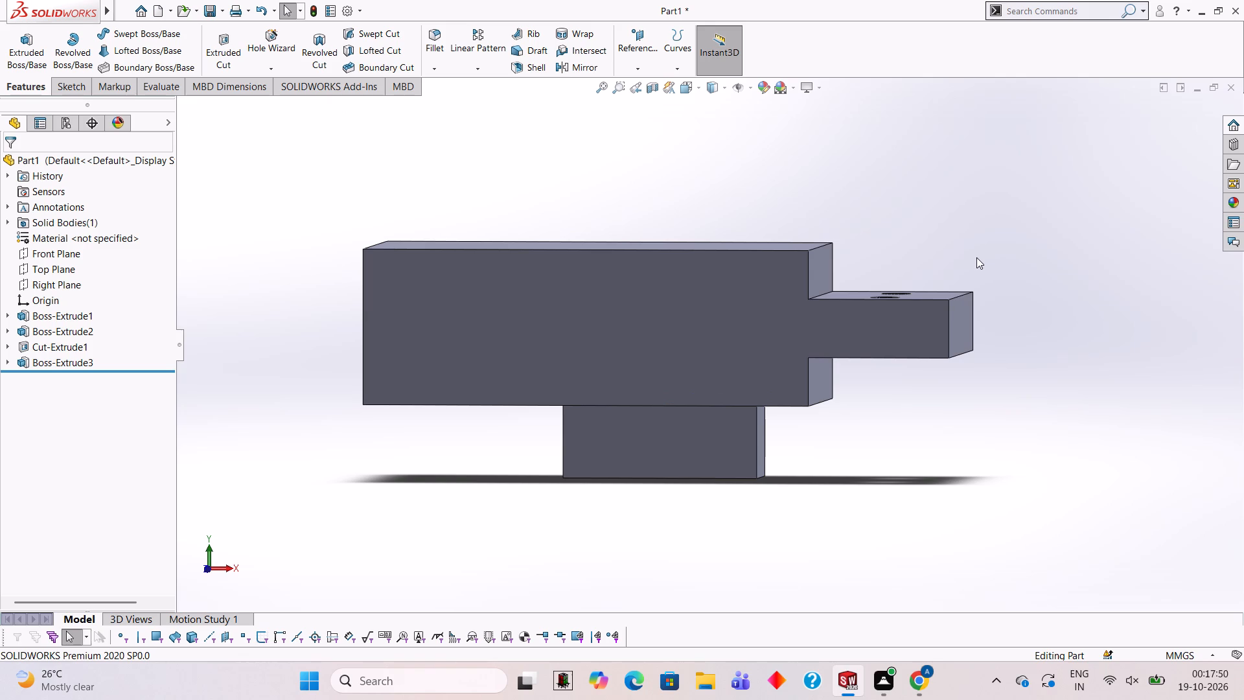
{"action": "scroll", "coordinate": [895, 336], "scroll_direction": "up", "scroll_amount": 1}
{"action": "middle_click_drag", "start_coordinate": [895, 336], "coordinate": [868, 251]}
{"action": "middle_click_drag", "start_coordinate": [871, 266], "coordinate": [904, 316]}
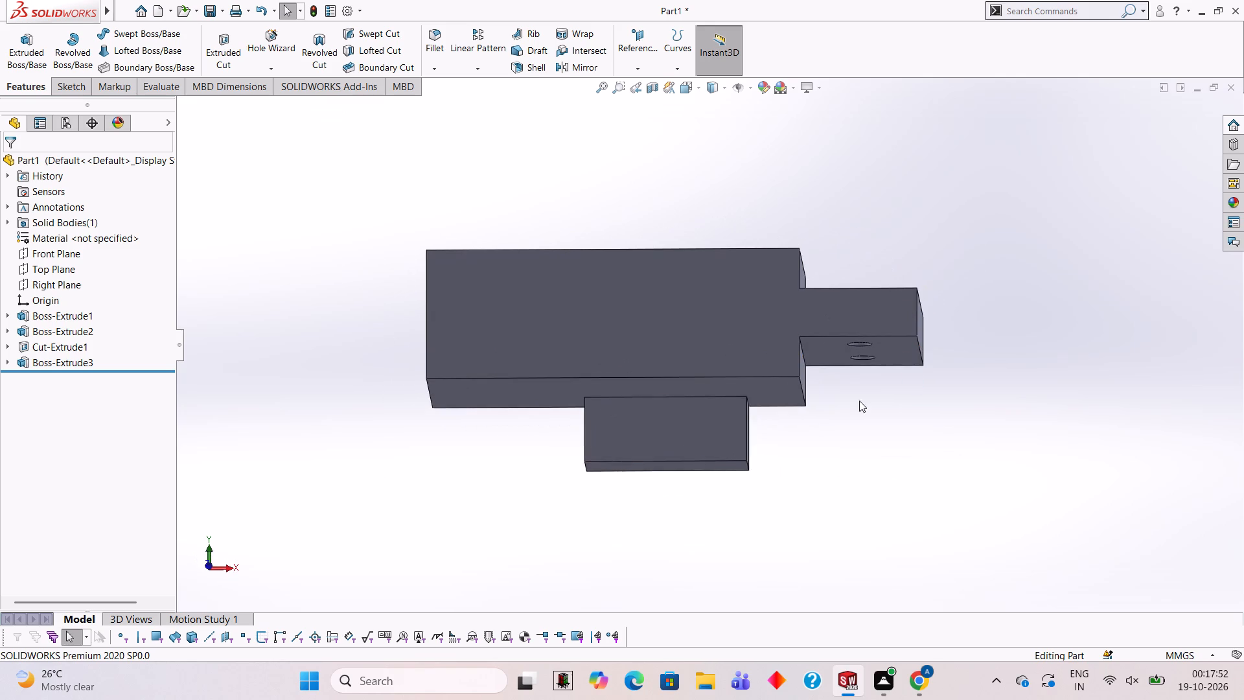
On the lower boss's front face, sketch a right triangle with 16 mm legs at the bottom corner nearest the tab.
{"action": "left_click", "coordinate": [690, 427]}
{"action": "left_click", "coordinate": [747, 382]}
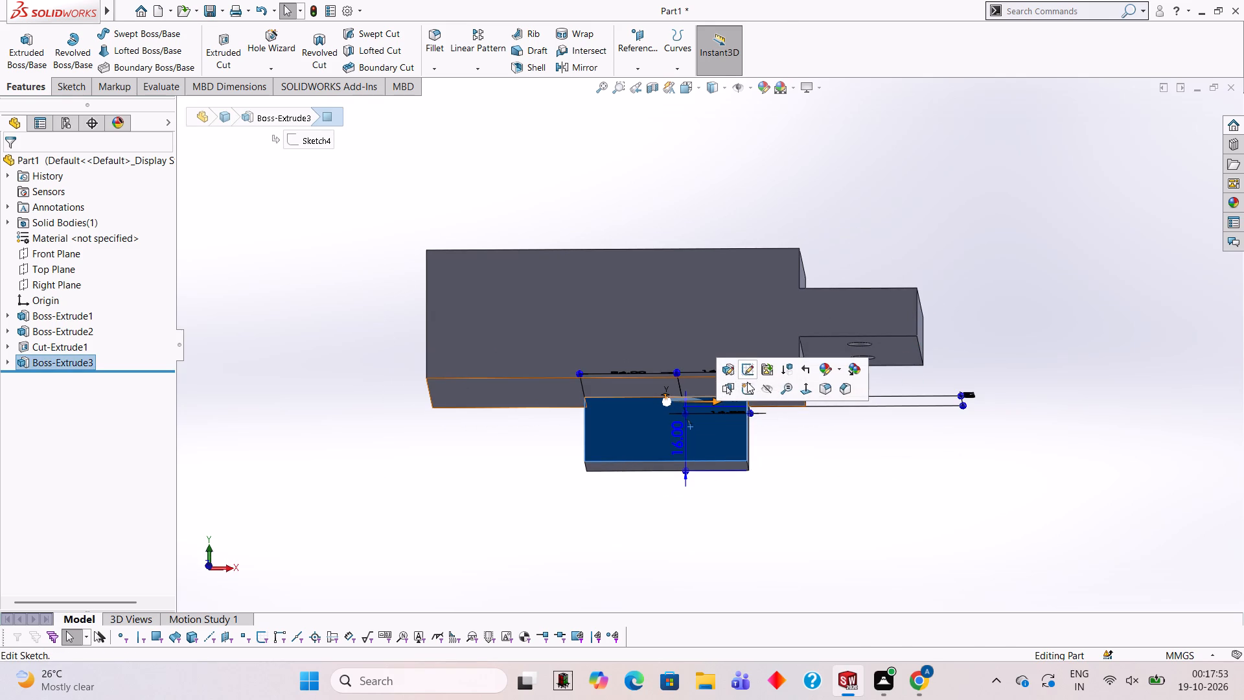
{"action": "key", "text": "ctrl+8"}
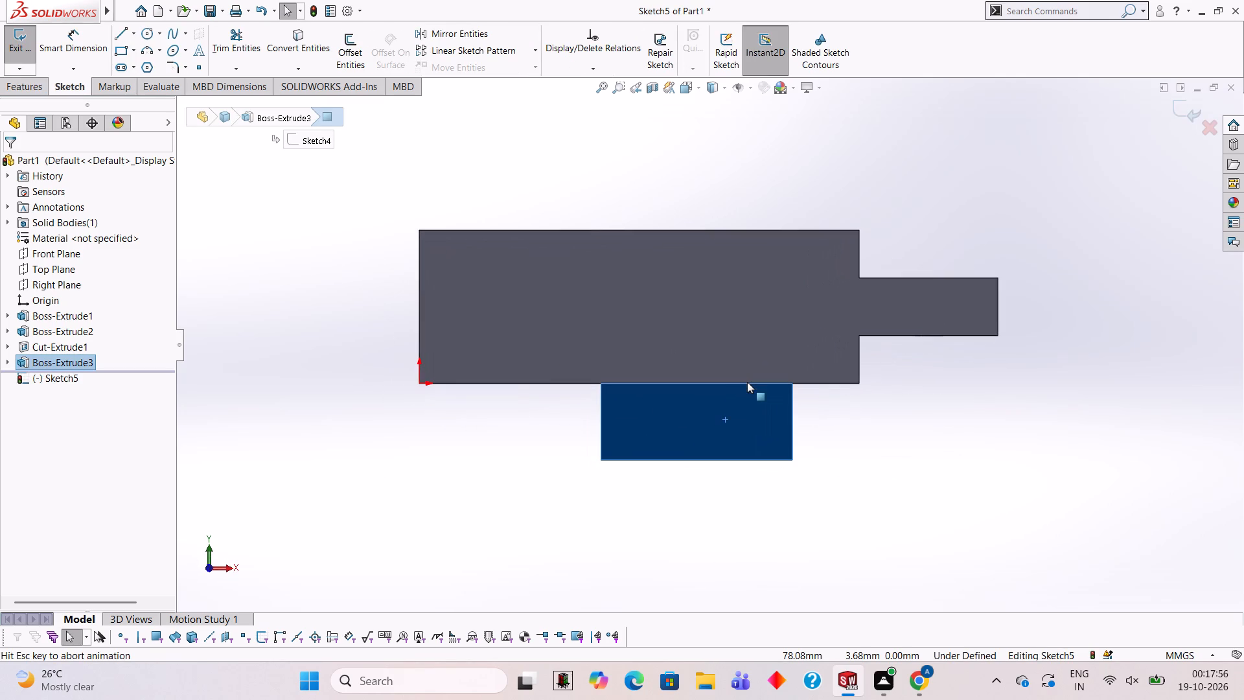
{"action": "left_click", "coordinate": [118, 29]}
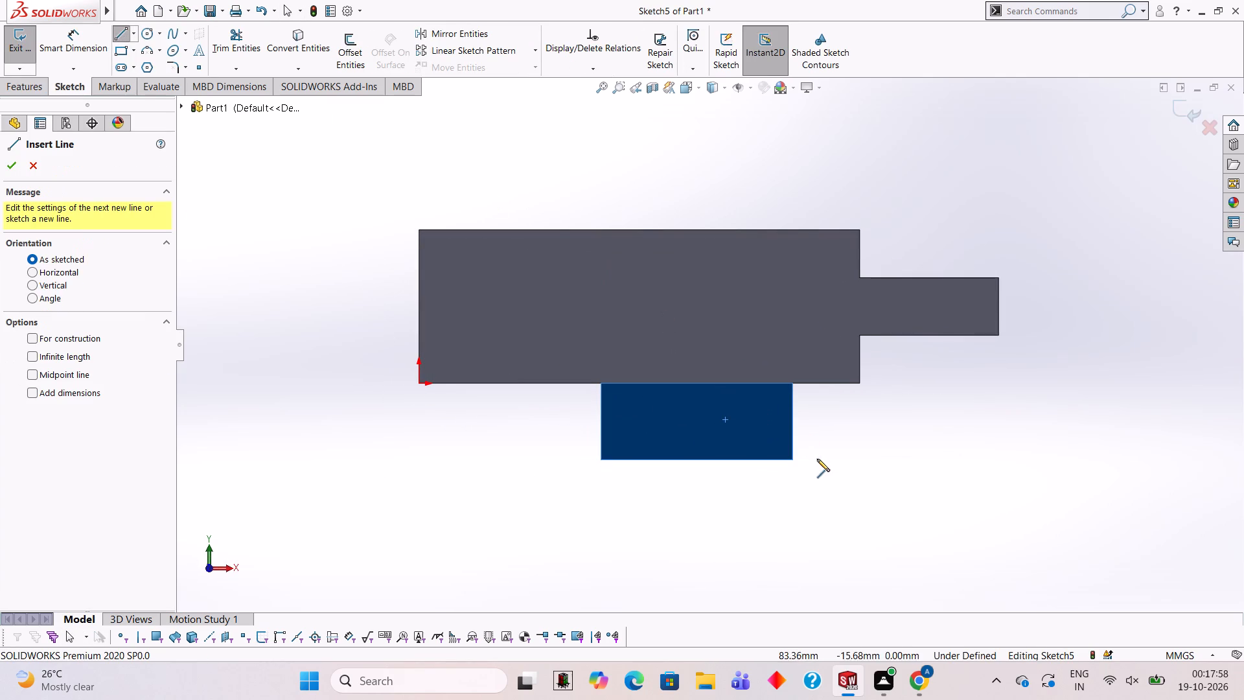
{"action": "left_click", "coordinate": [792, 461]}
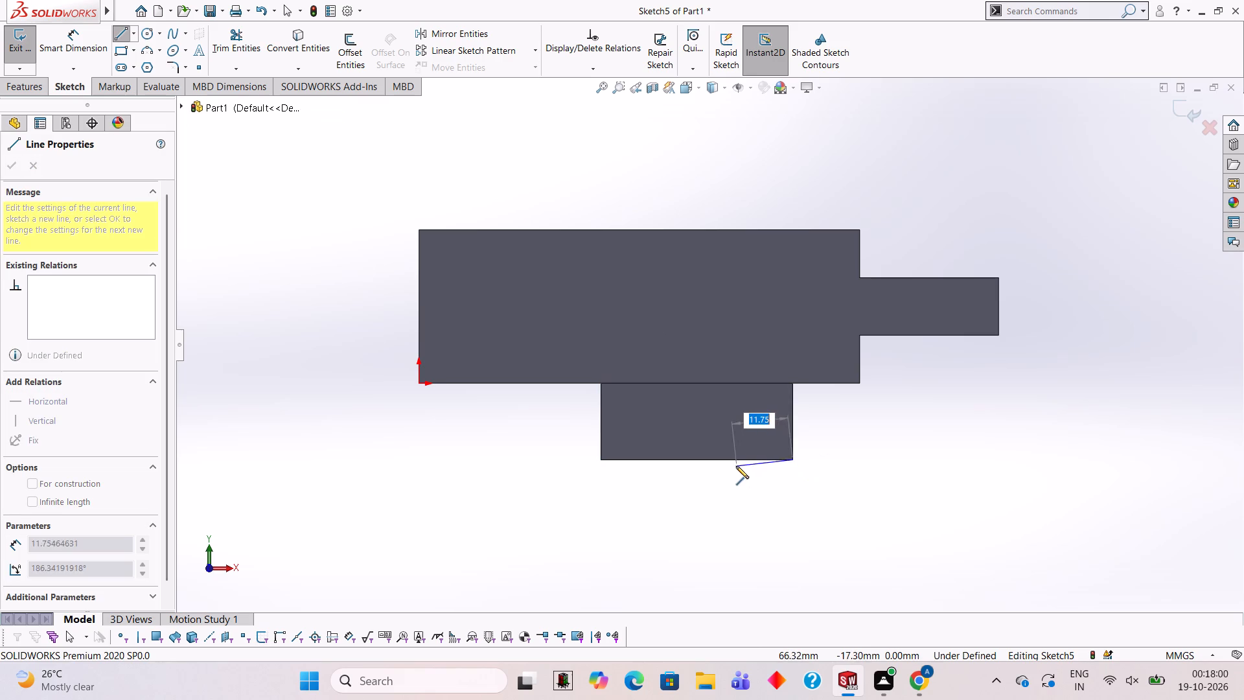
{"action": "type", "text": "16"}
{"action": "key", "text": "Return"}
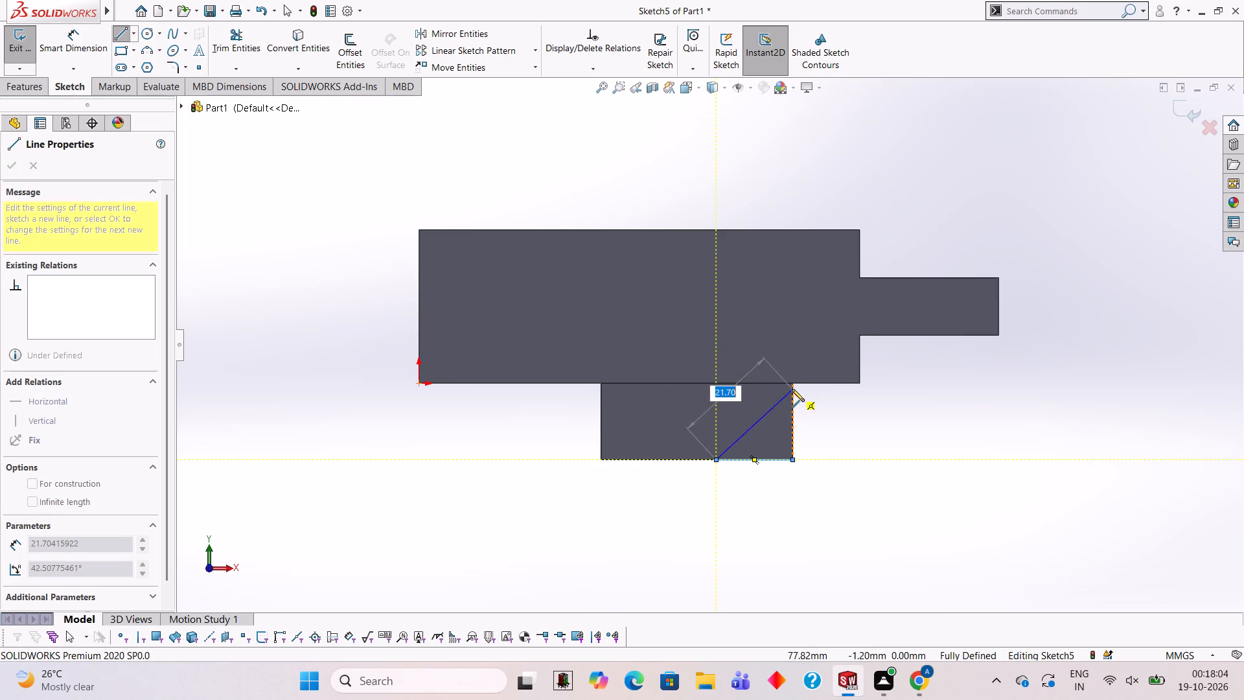
{"action": "left_click", "coordinate": [790, 383]}
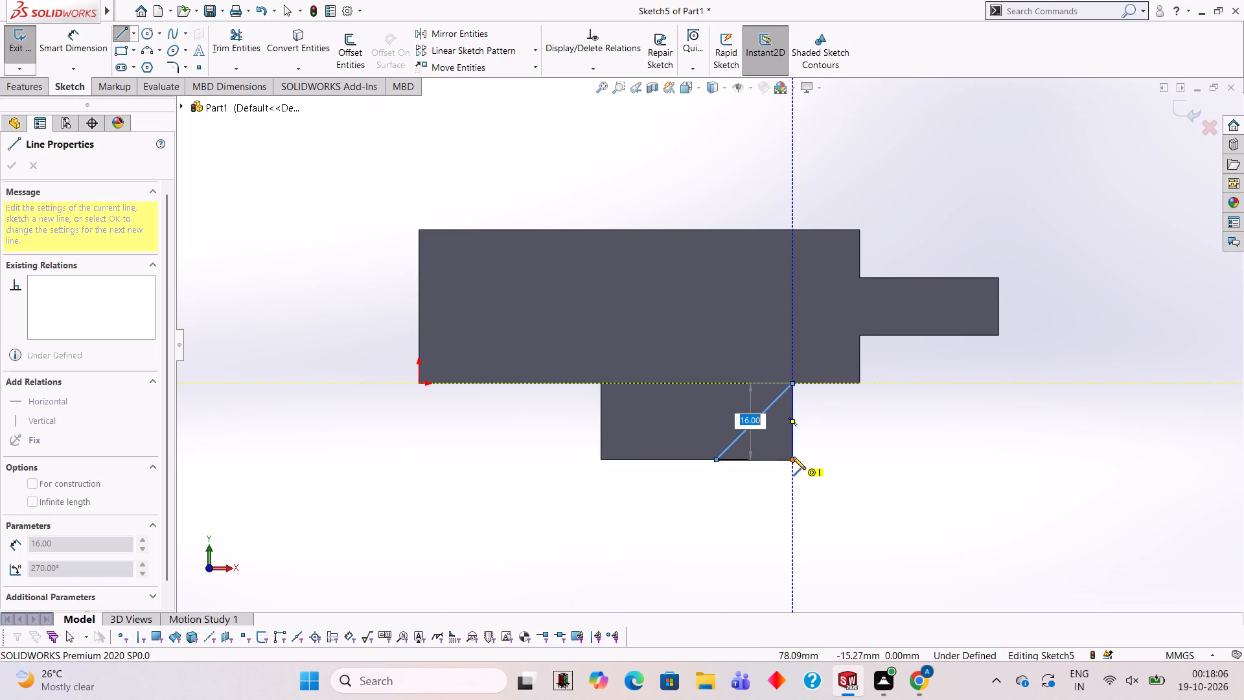
{"action": "left_click", "coordinate": [793, 458]}
{"action": "key", "text": "Escape"}
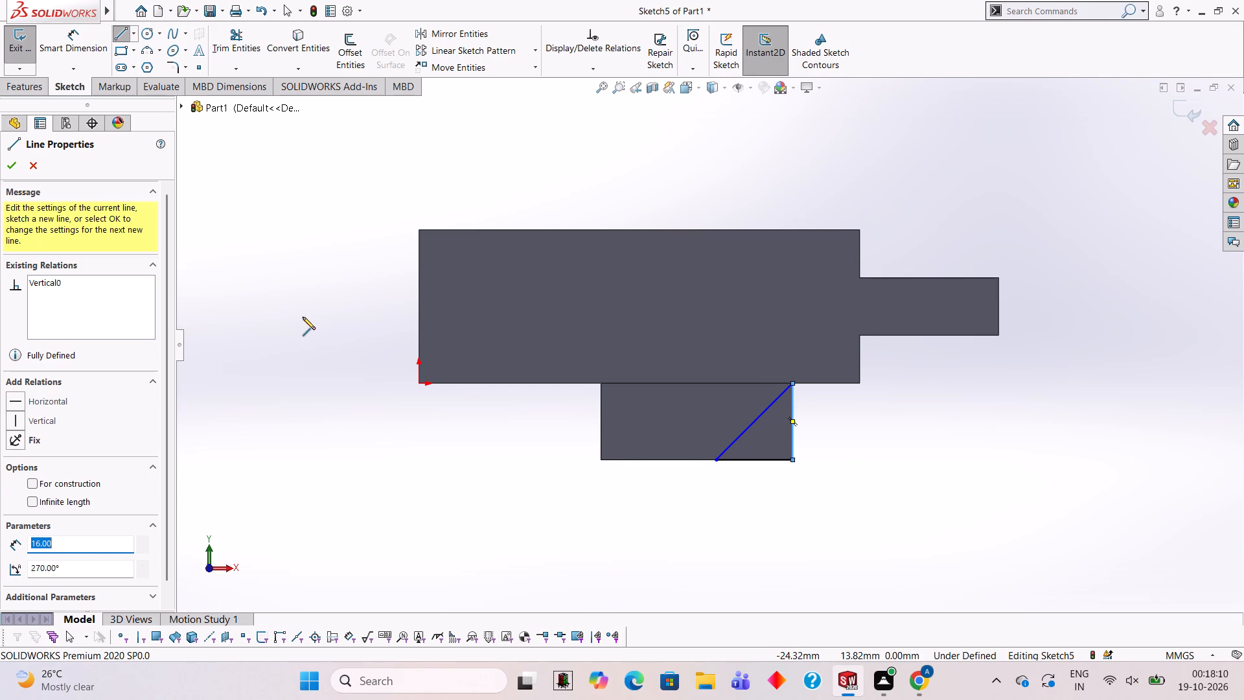
Cut-extrude the triangle 16 mm blind through the boss to bevel its end nearest the tab.
{"action": "left_click", "coordinate": [19, 89]}
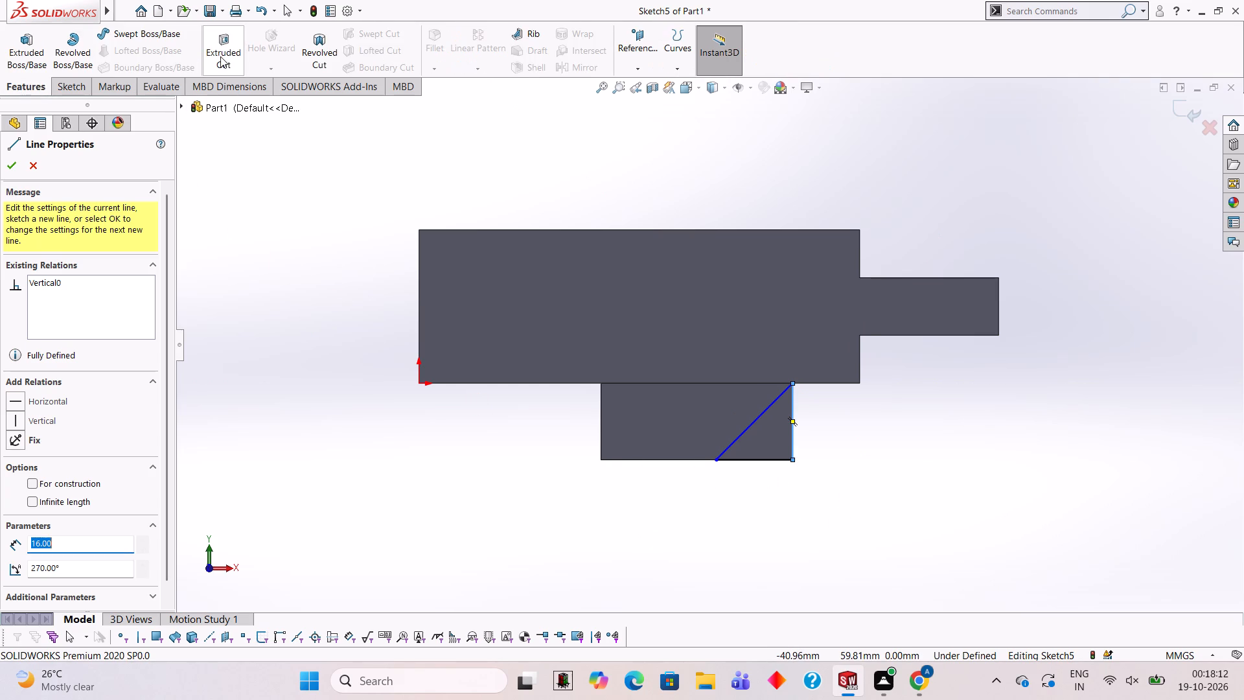
{"action": "left_click", "coordinate": [220, 55]}
{"action": "scroll", "coordinate": [396, 261], "scroll_direction": "down", "scroll_amount": 1}
{"action": "middle_click_drag", "start_coordinate": [538, 476], "coordinate": [526, 442]}
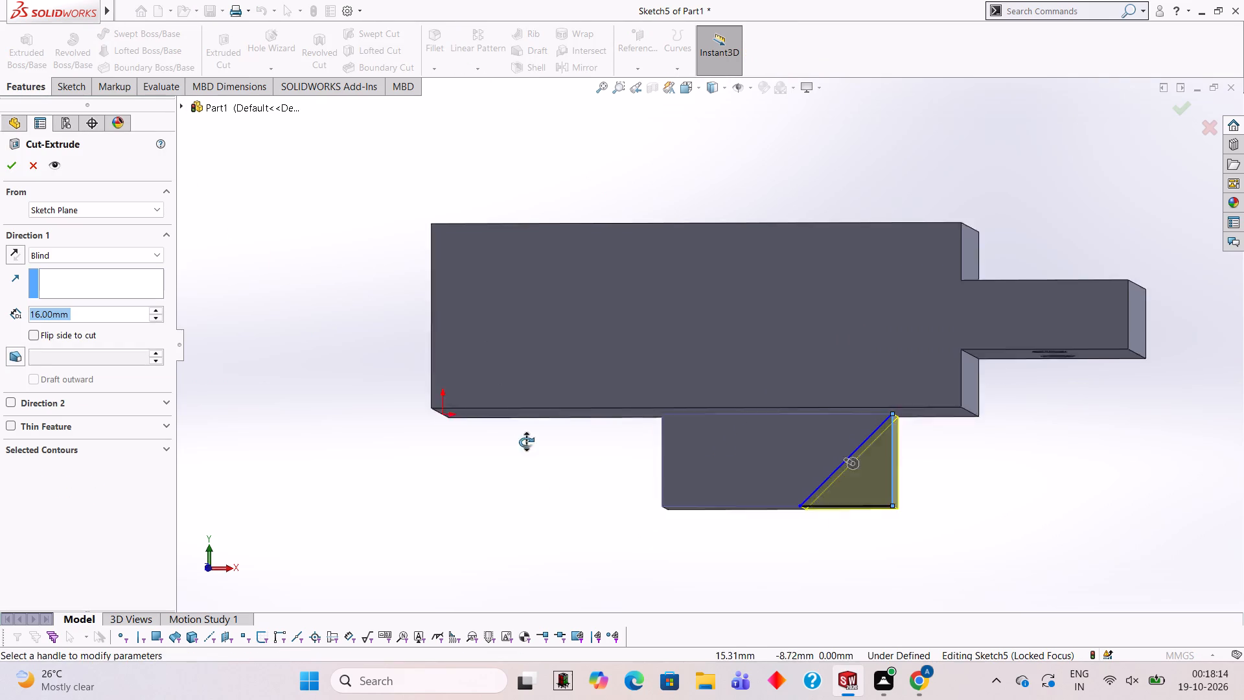
{"action": "middle_click_drag", "start_coordinate": [526, 442], "coordinate": [517, 329]}
{"action": "left_click", "coordinate": [10, 157]}
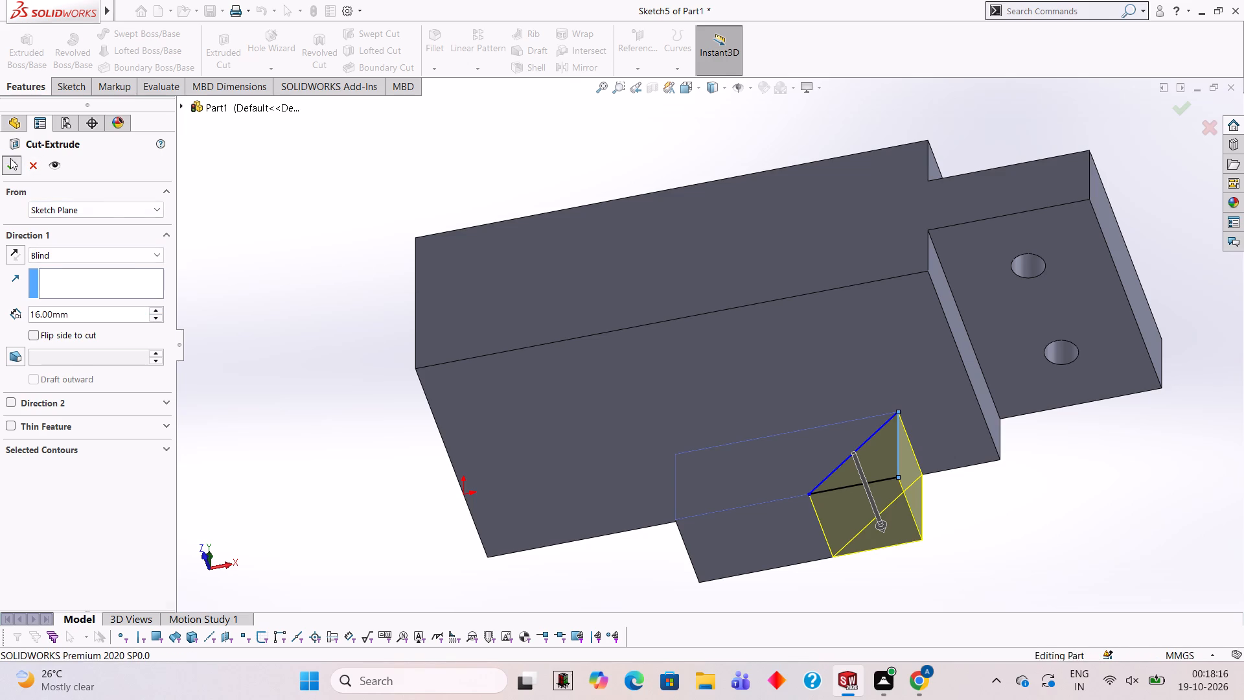
{"action": "left_click", "coordinate": [260, 277]}
Examine the finished part from all sides, including the beveled lower boss and the two-hole tab.
{"action": "scroll", "coordinate": [472, 353], "scroll_direction": "up", "scroll_amount": 4}
{"action": "middle_click_drag", "start_coordinate": [590, 356], "coordinate": [593, 420]}
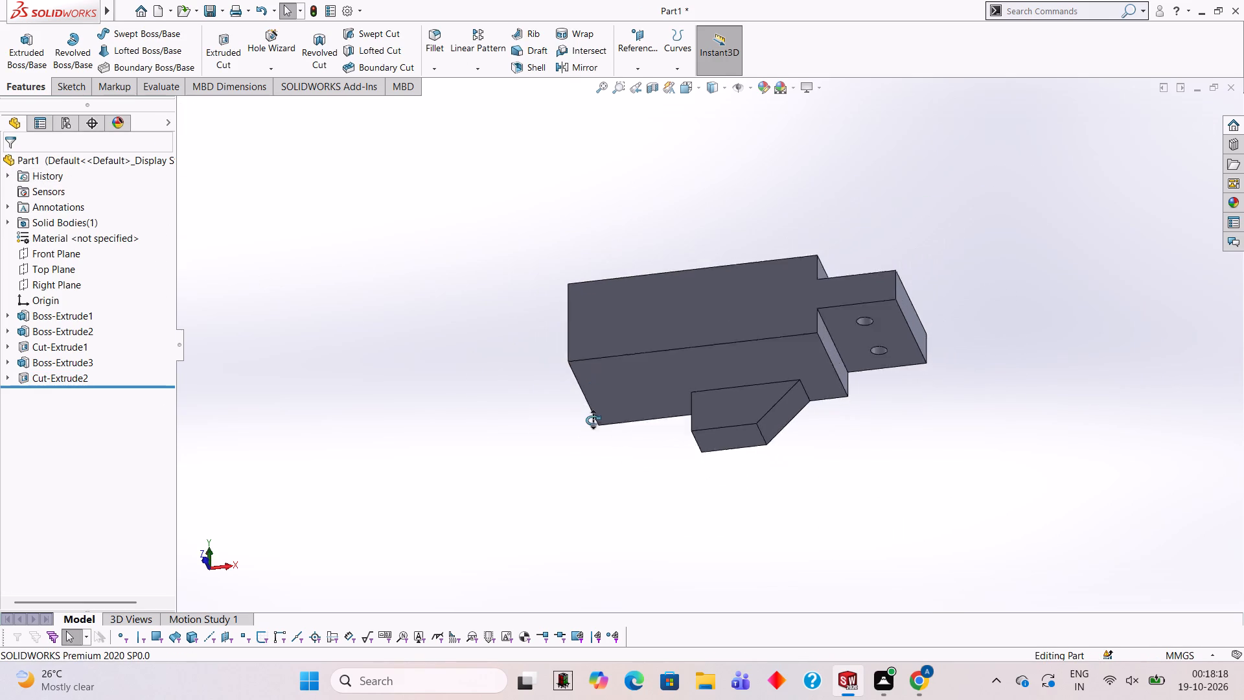
{"action": "middle_click_drag", "start_coordinate": [593, 420], "coordinate": [597, 457]}
{"action": "scroll", "coordinate": [796, 353], "scroll_direction": "up", "scroll_amount": 1}
{"action": "middle_click_drag", "start_coordinate": [702, 360], "coordinate": [981, 389]}
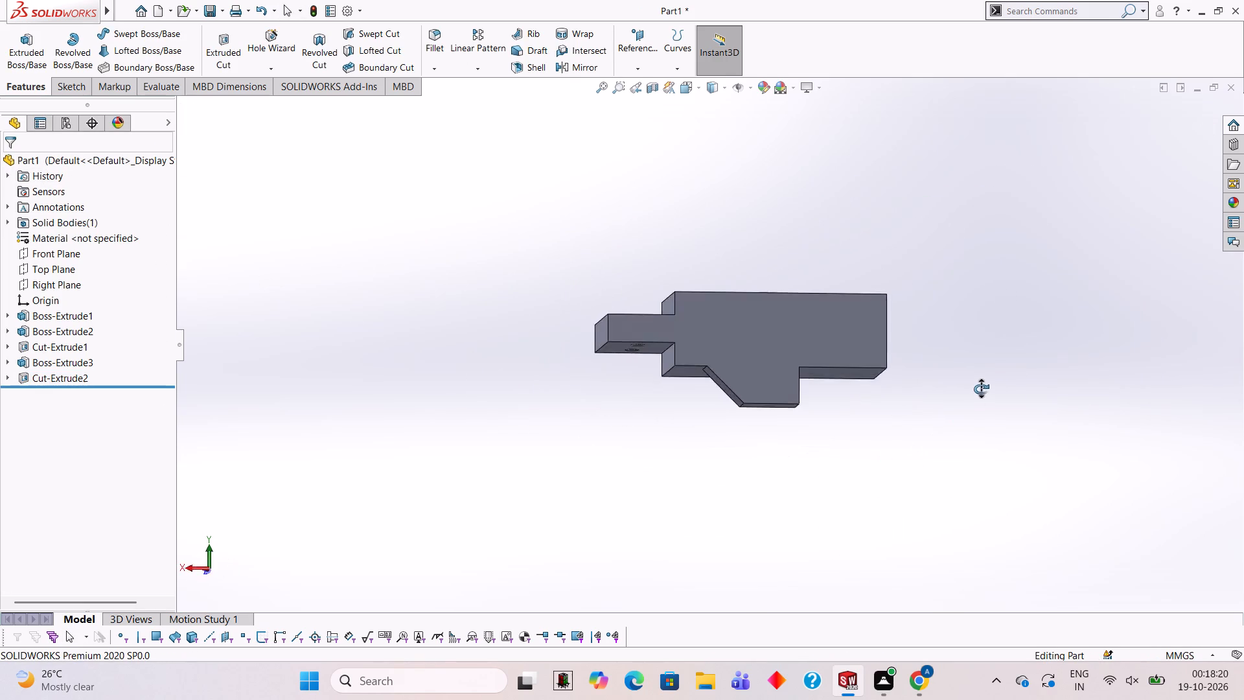
{"action": "middle_click_drag", "start_coordinate": [981, 389], "coordinate": [987, 464]}
{"action": "middle_click_drag", "start_coordinate": [815, 289], "coordinate": [794, 548]}
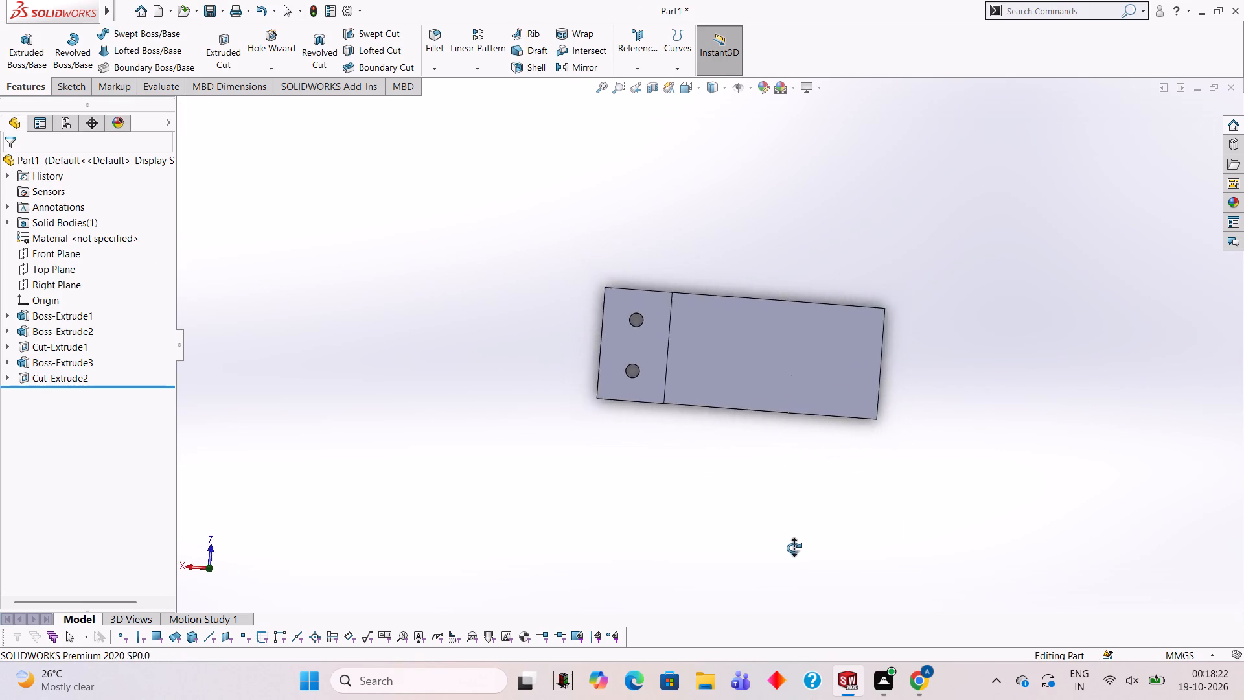
{"action": "middle_click_drag", "start_coordinate": [794, 548], "coordinate": [581, 217]}
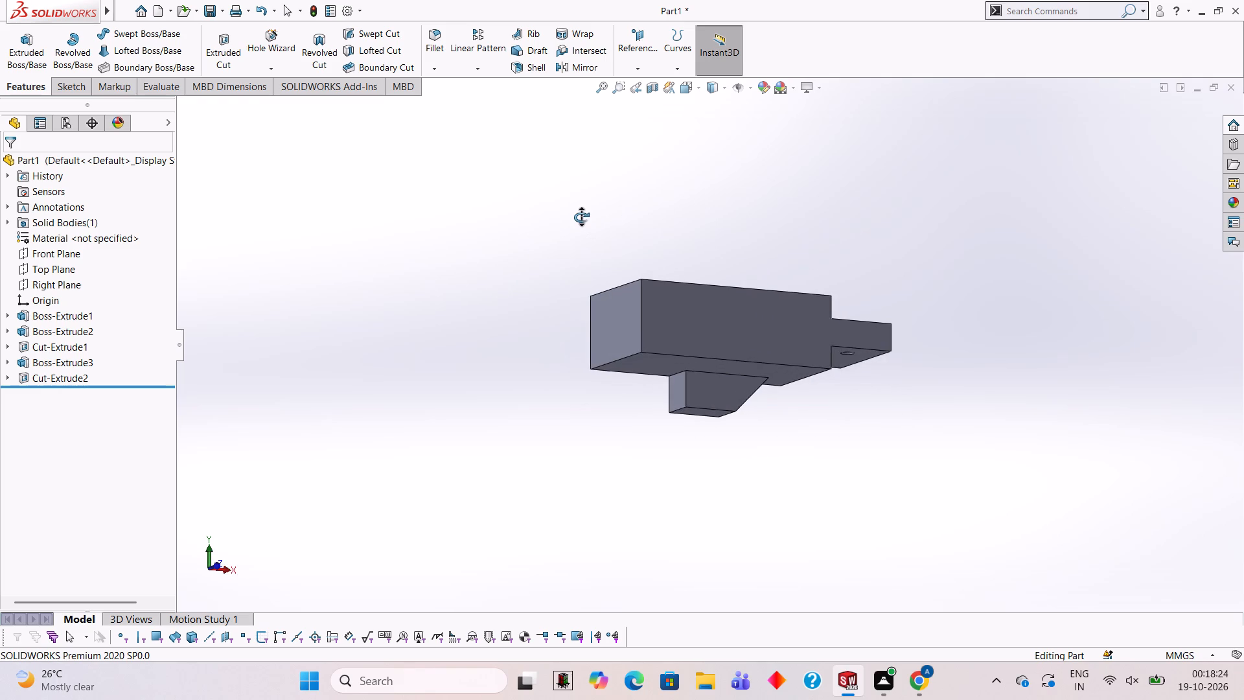
{"action": "middle_click_drag", "start_coordinate": [581, 217], "coordinate": [561, 247]}
{"action": "middle_click_drag", "start_coordinate": [524, 368], "coordinate": [505, 313]}
{"action": "middle_click", "coordinate": [504, 307]}
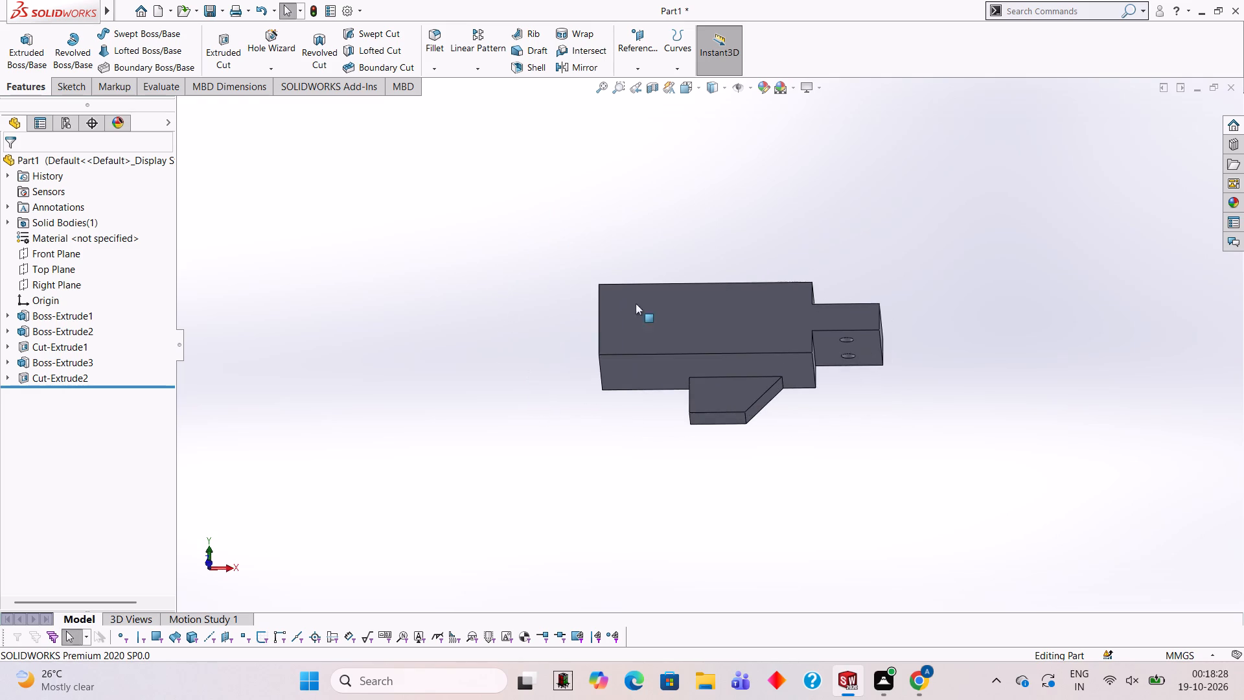
{"action": "middle_click_drag", "start_coordinate": [680, 266], "coordinate": [562, 367]}
{"action": "middle_click_drag", "start_coordinate": [623, 306], "coordinate": [645, 246]}
{"action": "middle_click_drag", "start_coordinate": [648, 255], "coordinate": [652, 261]}
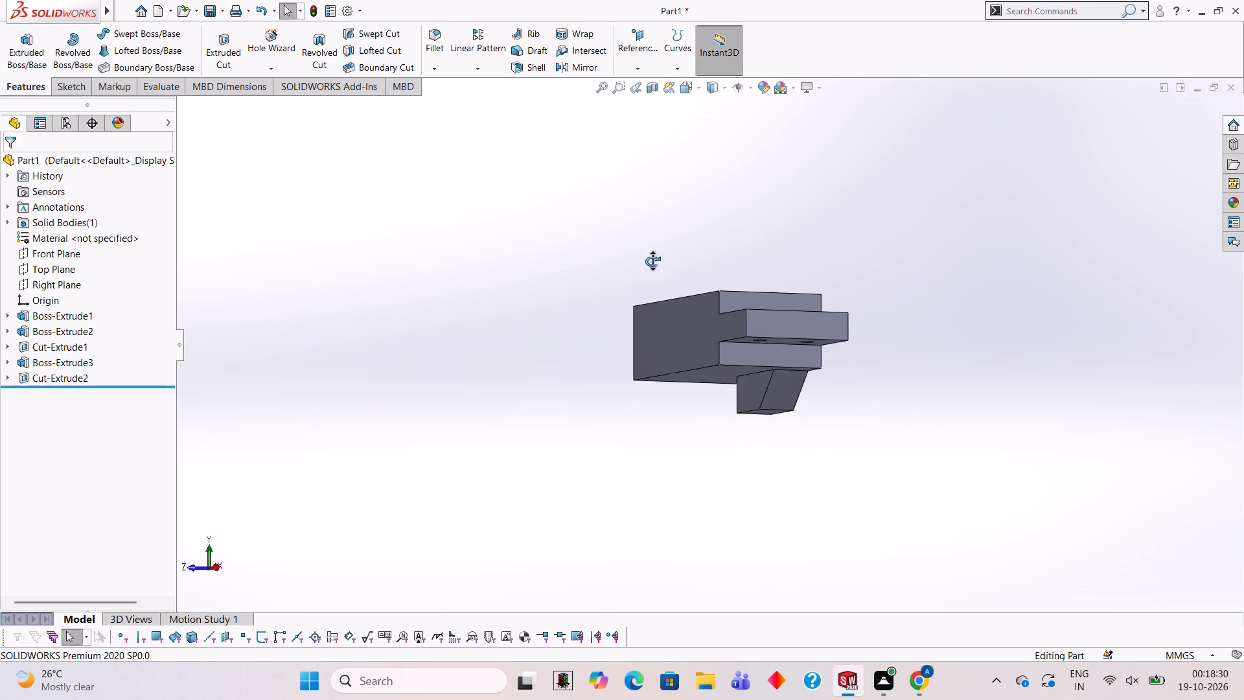
{"action": "middle_click_drag", "start_coordinate": [652, 261], "coordinate": [730, 239]}
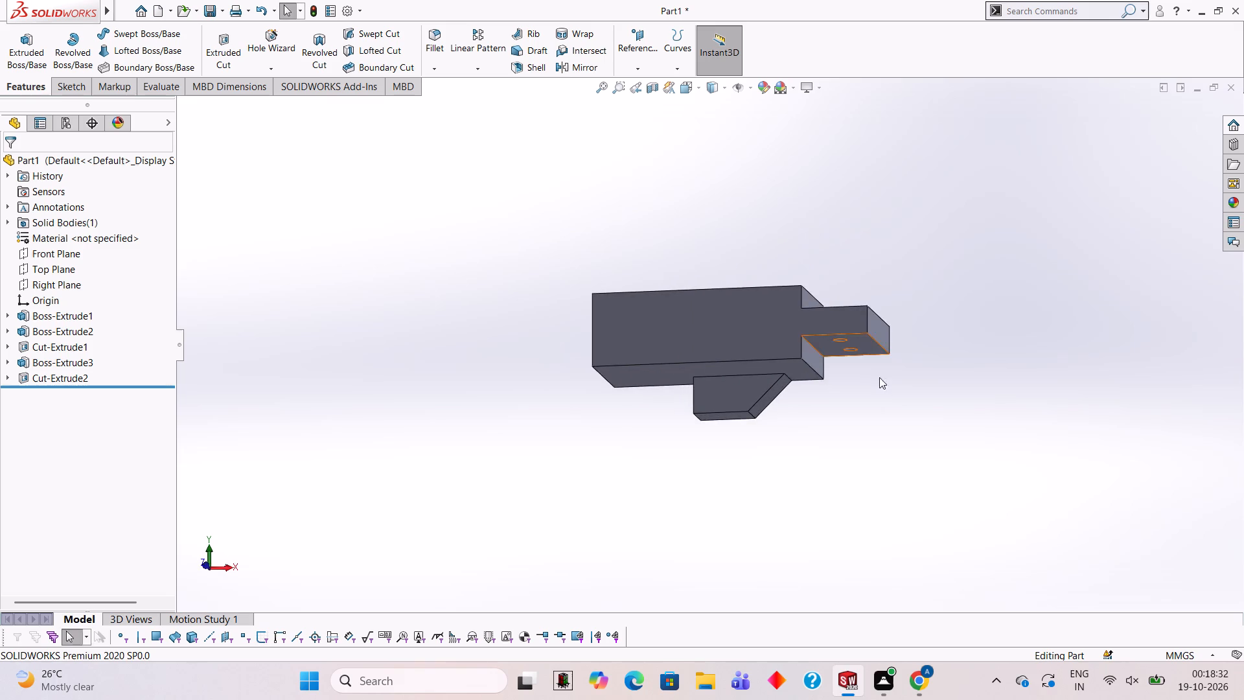
Examine the block's underside, beveled boss and top face from several angles.
{"action": "middle_click_drag", "start_coordinate": [890, 399], "coordinate": [874, 266]}
{"action": "scroll", "coordinate": [860, 309], "scroll_direction": "down", "scroll_amount": 2}
{"action": "scroll", "coordinate": [833, 348], "scroll_direction": "up", "scroll_amount": 2}
{"action": "scroll", "coordinate": [746, 413], "scroll_direction": "down", "scroll_amount": 2}
{"action": "scroll", "coordinate": [649, 375], "scroll_direction": "up", "scroll_amount": 2}
{"action": "scroll", "coordinate": [612, 312], "scroll_direction": "down", "scroll_amount": 2}
{"action": "middle_click_drag", "start_coordinate": [733, 271], "coordinate": [1005, 449]}
{"action": "middle_click_drag", "start_coordinate": [804, 323], "coordinate": [809, 496]}
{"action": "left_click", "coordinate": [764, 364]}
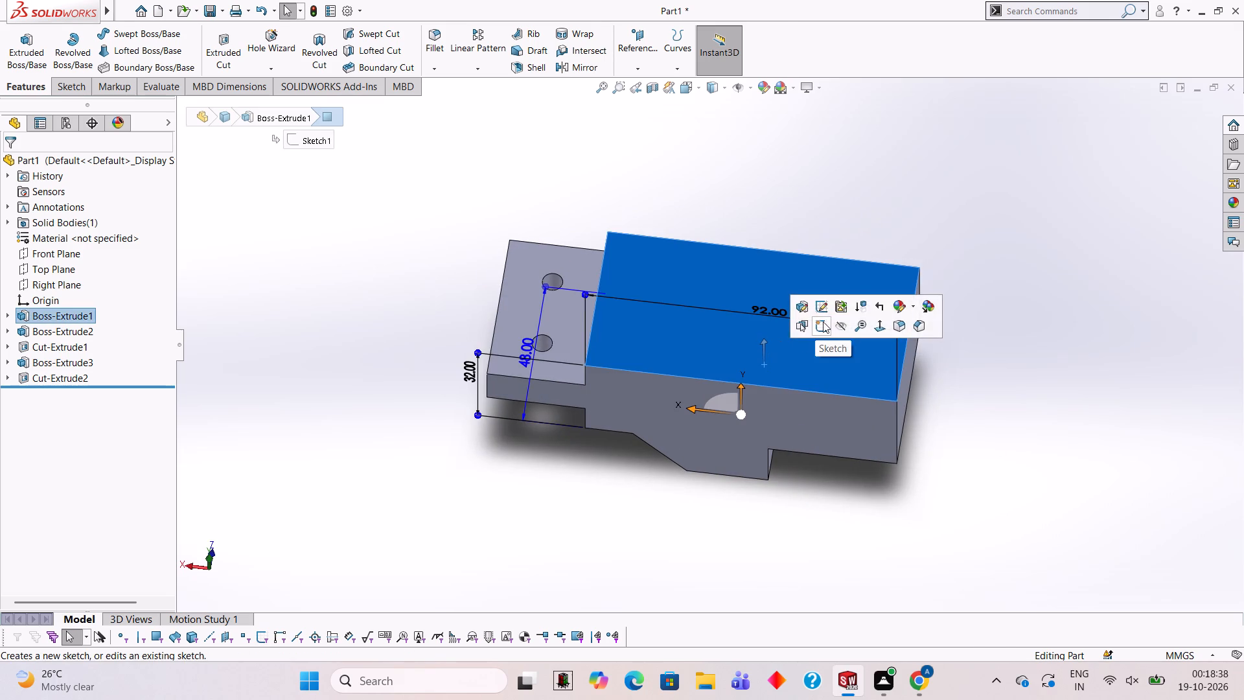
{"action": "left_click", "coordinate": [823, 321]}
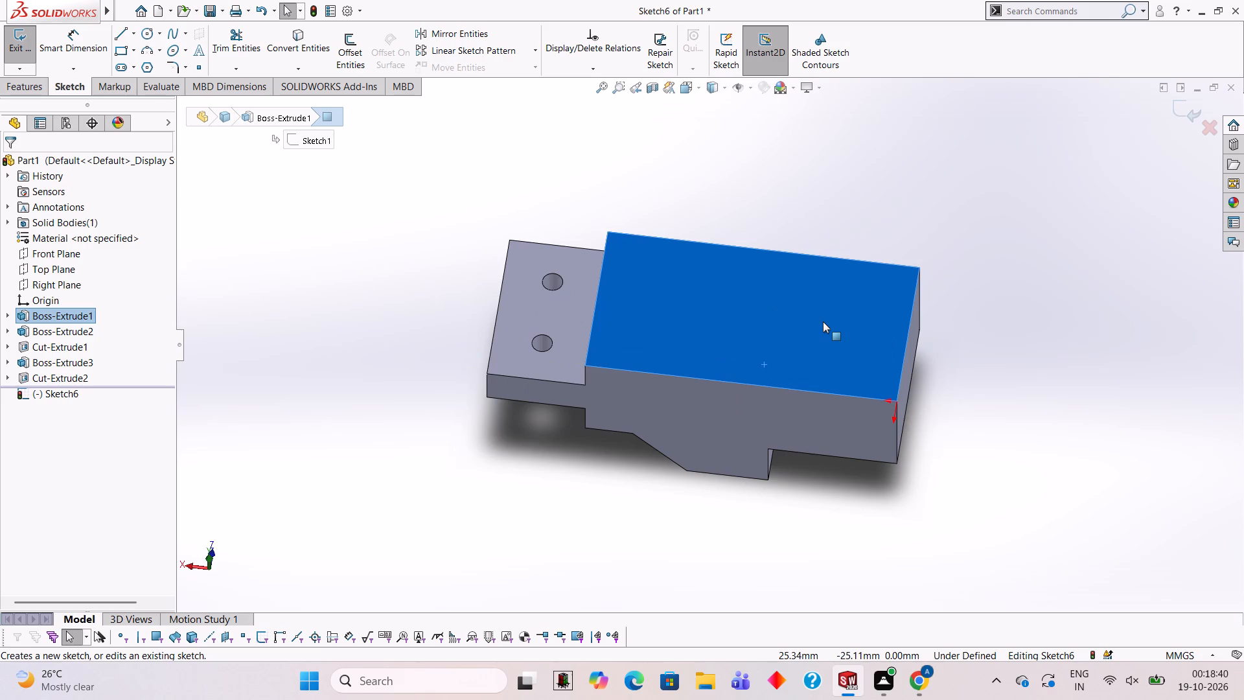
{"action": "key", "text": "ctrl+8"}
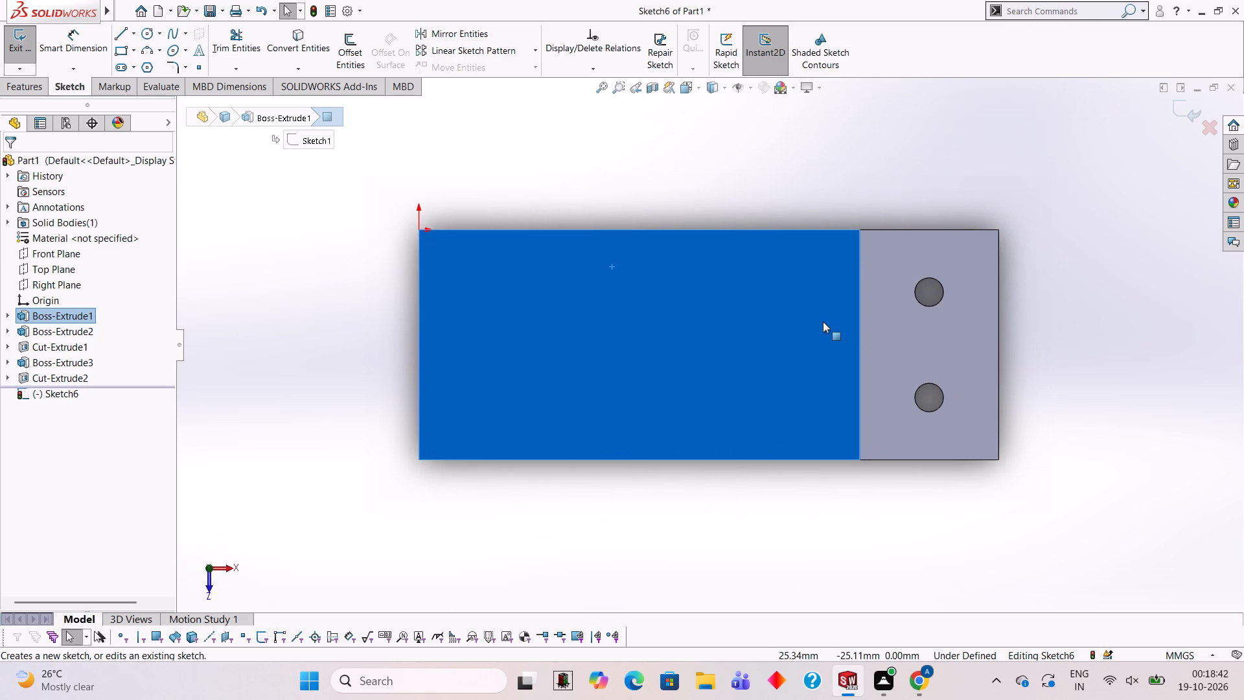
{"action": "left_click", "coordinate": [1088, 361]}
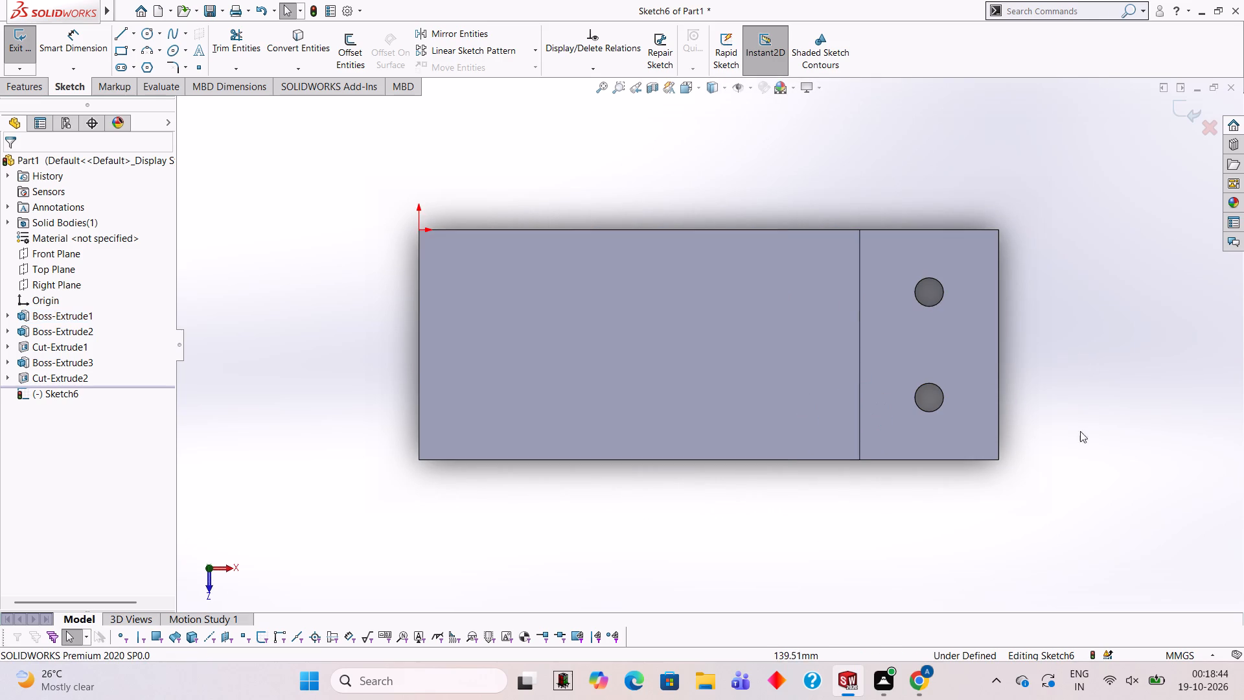
Examine the underside boss and its bevel against the block's top face and tab, and leave the empty sketch.
{"action": "middle_click_drag", "start_coordinate": [1012, 513], "coordinate": [974, 338]}
{"action": "middle_click_drag", "start_coordinate": [911, 439], "coordinate": [930, 316]}
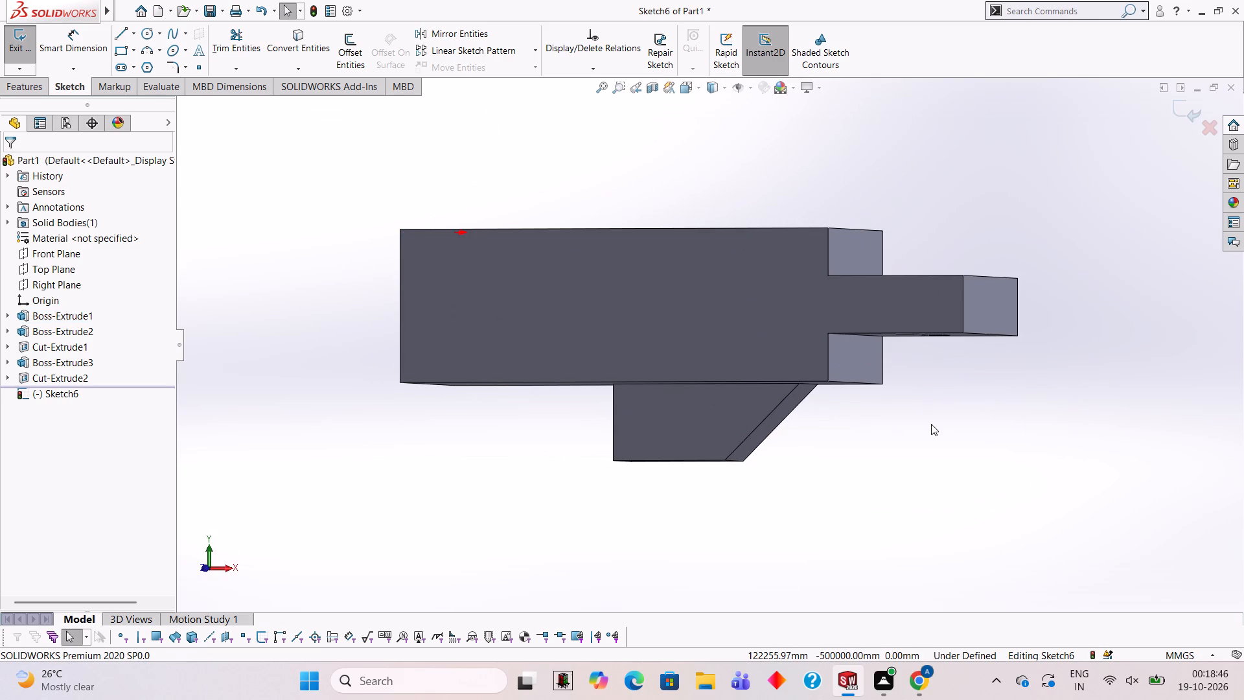
{"action": "middle_click_drag", "start_coordinate": [930, 447], "coordinate": [965, 345]}
{"action": "scroll", "coordinate": [923, 408], "scroll_direction": "up", "scroll_amount": 2}
{"action": "scroll", "coordinate": [923, 408], "scroll_direction": "down", "scroll_amount": 2}
{"action": "scroll", "coordinate": [923, 408], "scroll_direction": "up", "scroll_amount": 1}
{"action": "scroll", "coordinate": [606, 359], "scroll_direction": "up", "scroll_amount": 2}
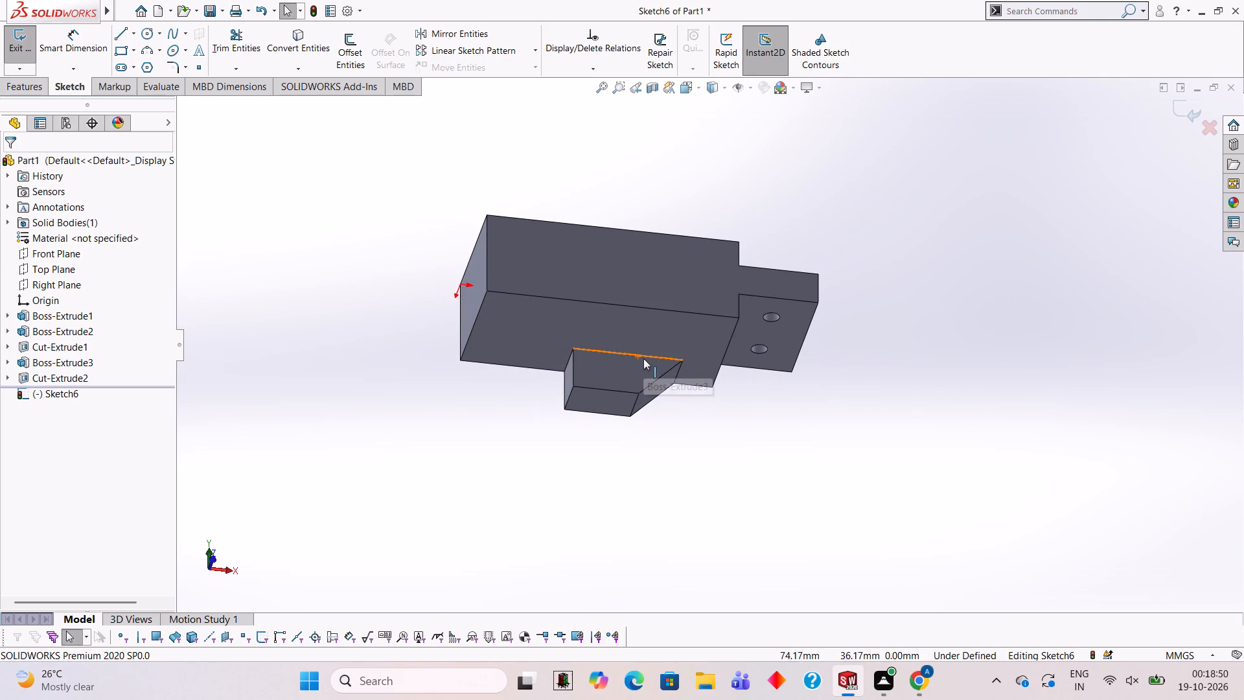
{"action": "scroll", "coordinate": [659, 357], "scroll_direction": "up", "scroll_amount": 1}
{"action": "scroll", "coordinate": [675, 353], "scroll_direction": "down", "scroll_amount": 2}
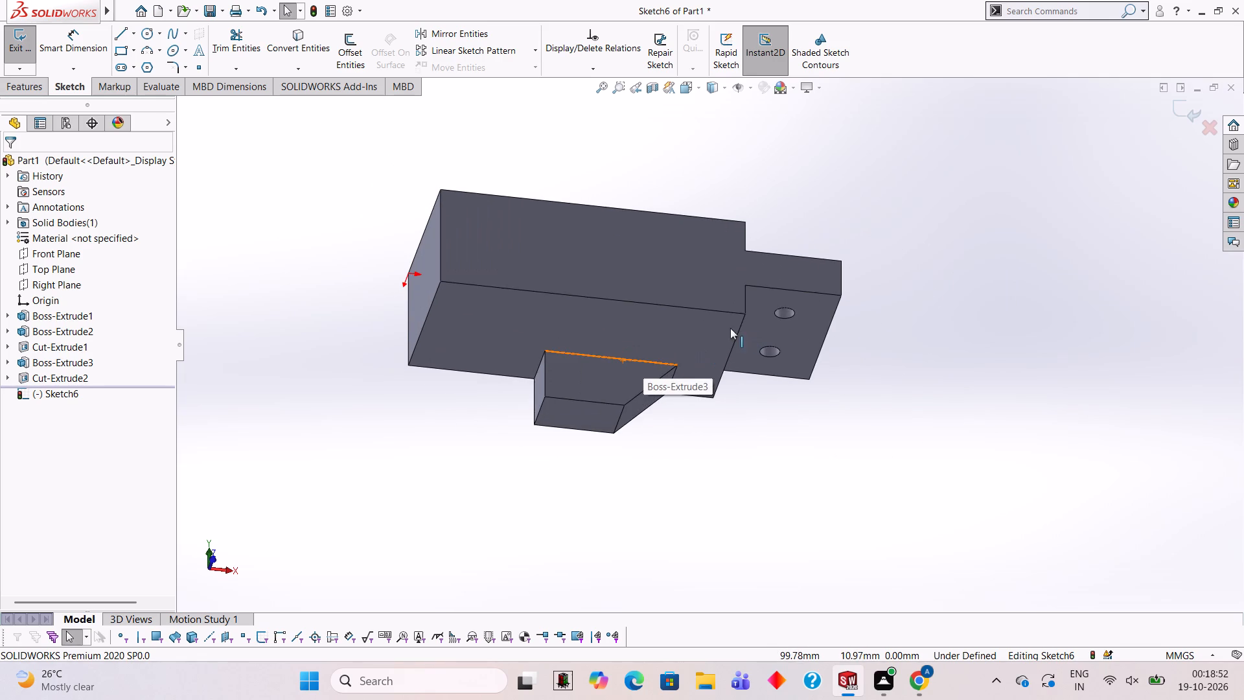
{"action": "scroll", "coordinate": [728, 325], "scroll_direction": "down", "scroll_amount": 2}
{"action": "middle_click_drag", "start_coordinate": [758, 324], "coordinate": [847, 310]}
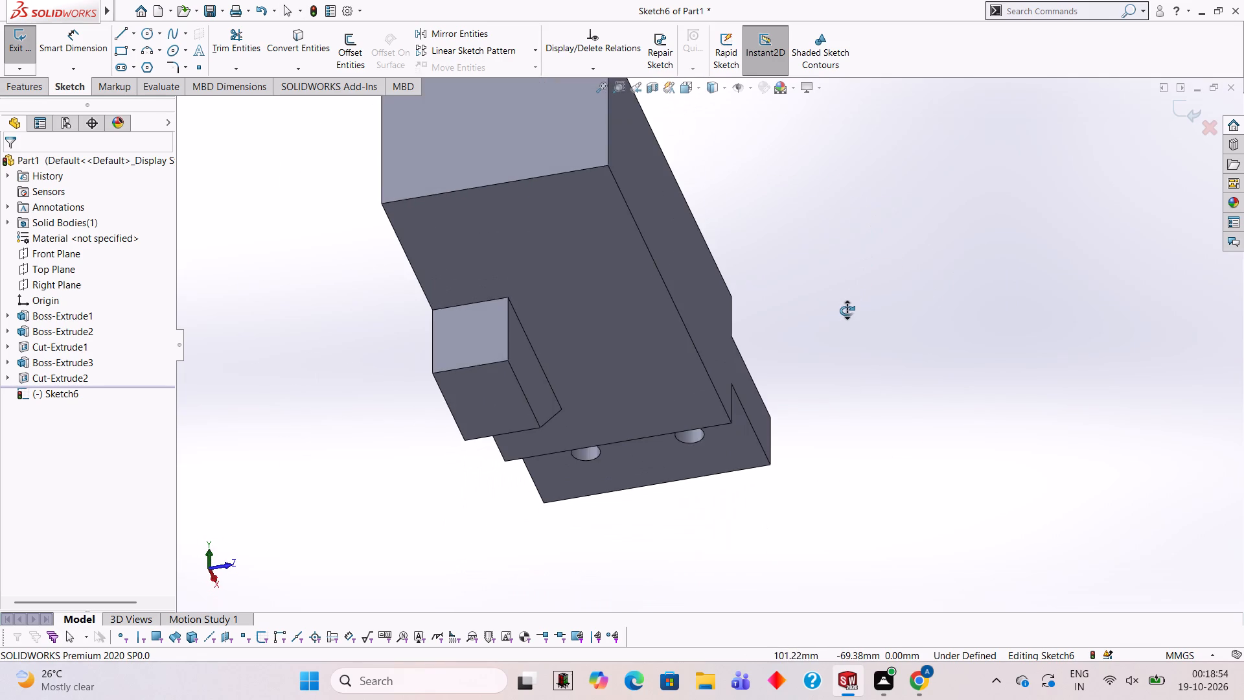
{"action": "middle_click_drag", "start_coordinate": [847, 310], "coordinate": [797, 345]}
{"action": "scroll", "coordinate": [783, 328], "scroll_direction": "up", "scroll_amount": 4}
{"action": "middle_click_drag", "start_coordinate": [702, 296], "coordinate": [609, 251]}
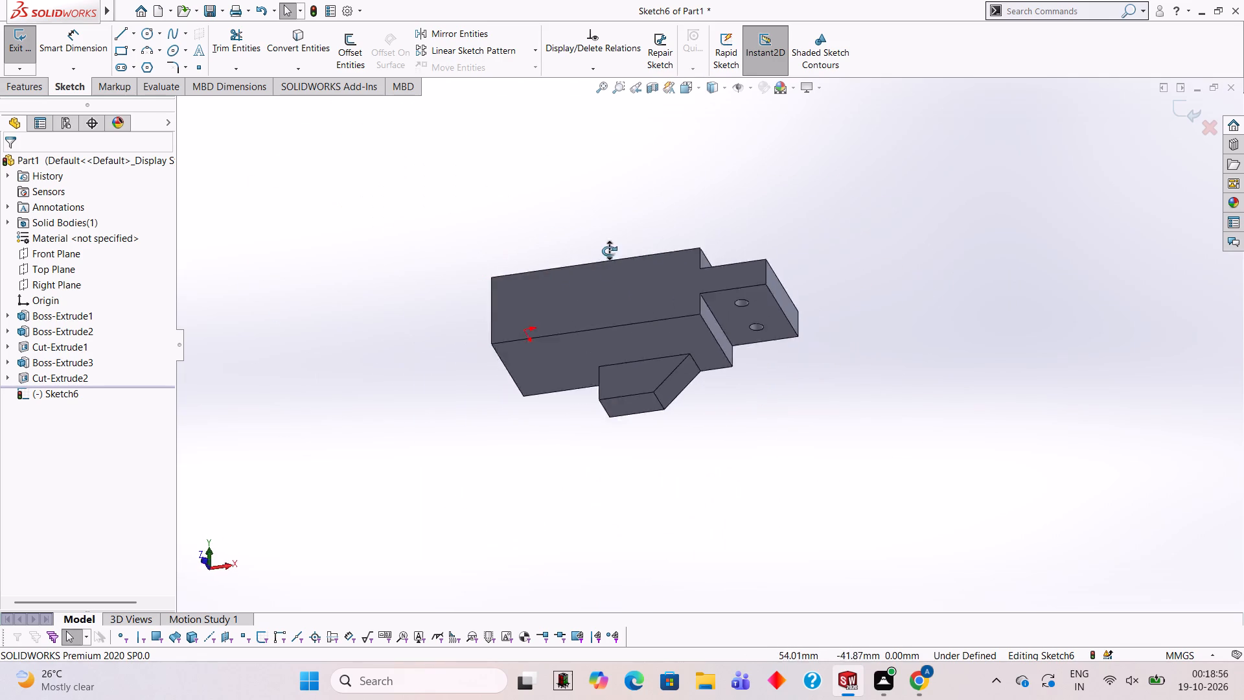
{"action": "middle_click_drag", "start_coordinate": [609, 251], "coordinate": [603, 209]}
{"action": "scroll", "coordinate": [822, 382], "scroll_direction": "up", "scroll_amount": 2}
{"action": "scroll", "coordinate": [829, 355], "scroll_direction": "down", "scroll_amount": 4}
{"action": "scroll", "coordinate": [489, 288], "scroll_direction": "down", "scroll_amount": 3}
{"action": "scroll", "coordinate": [511, 287], "scroll_direction": "up", "scroll_amount": 3}
{"action": "scroll", "coordinate": [553, 296], "scroll_direction": "down", "scroll_amount": 2}
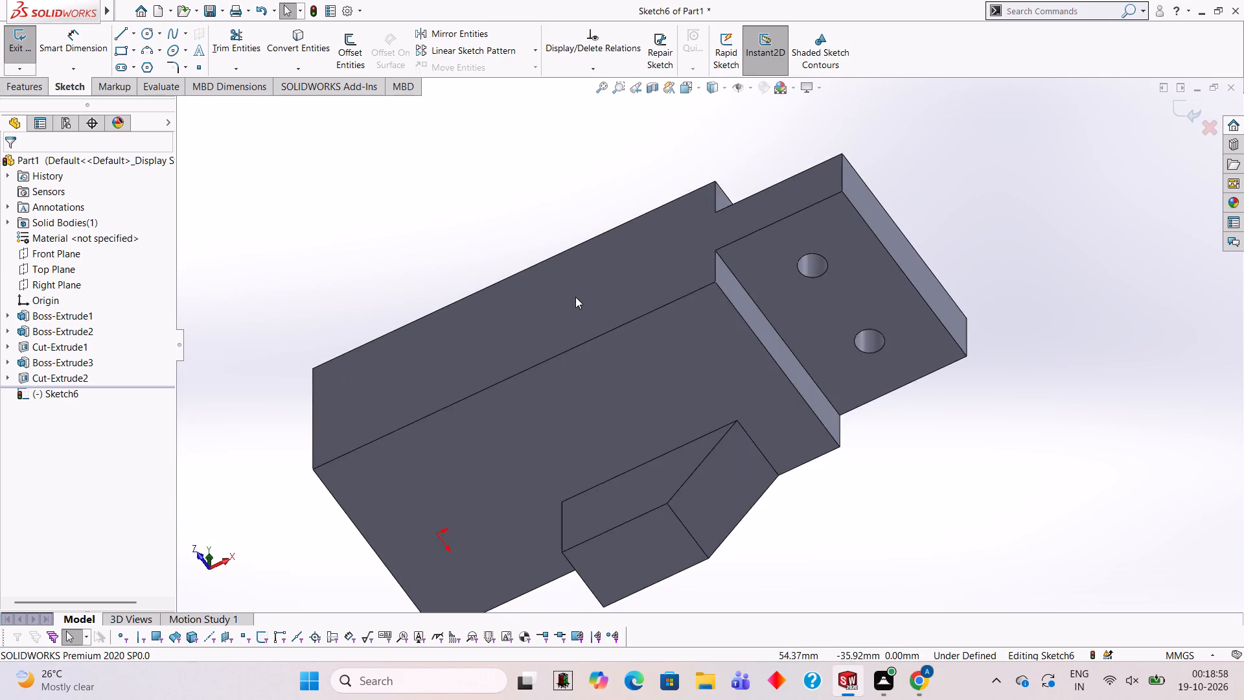
{"action": "middle_click_drag", "start_coordinate": [662, 301], "coordinate": [654, 389]}
{"action": "scroll", "coordinate": [685, 364], "scroll_direction": "up", "scroll_amount": 2}
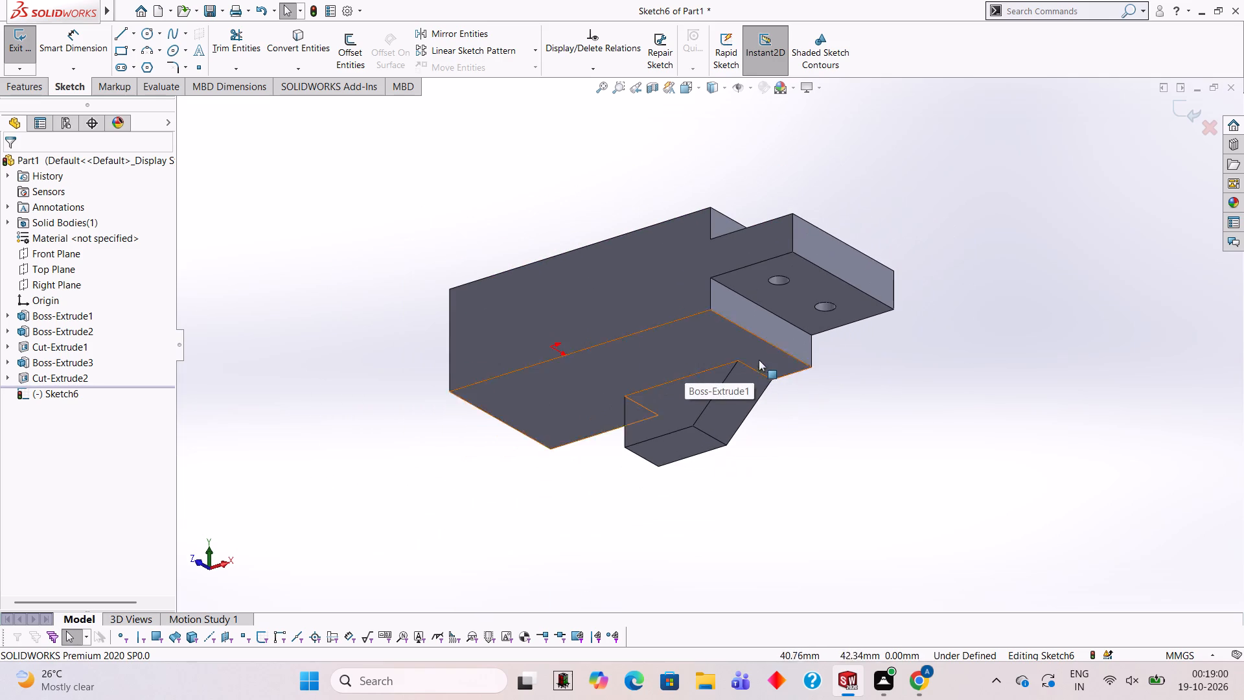
{"action": "middle_click_drag", "start_coordinate": [757, 286], "coordinate": [822, 465]}
{"action": "middle_click_drag", "start_coordinate": [735, 307], "coordinate": [800, 456]}
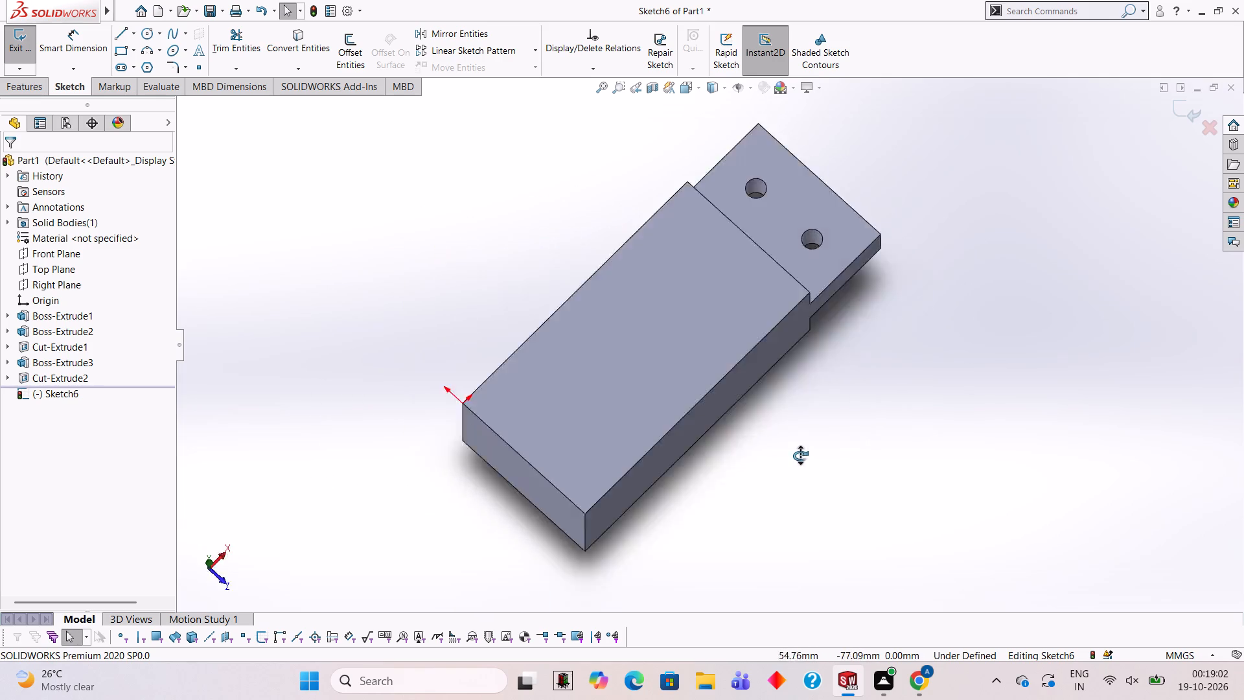
{"action": "middle_click_drag", "start_coordinate": [800, 456], "coordinate": [968, 415]}
{"action": "middle_click_drag", "start_coordinate": [824, 285], "coordinate": [835, 482]}
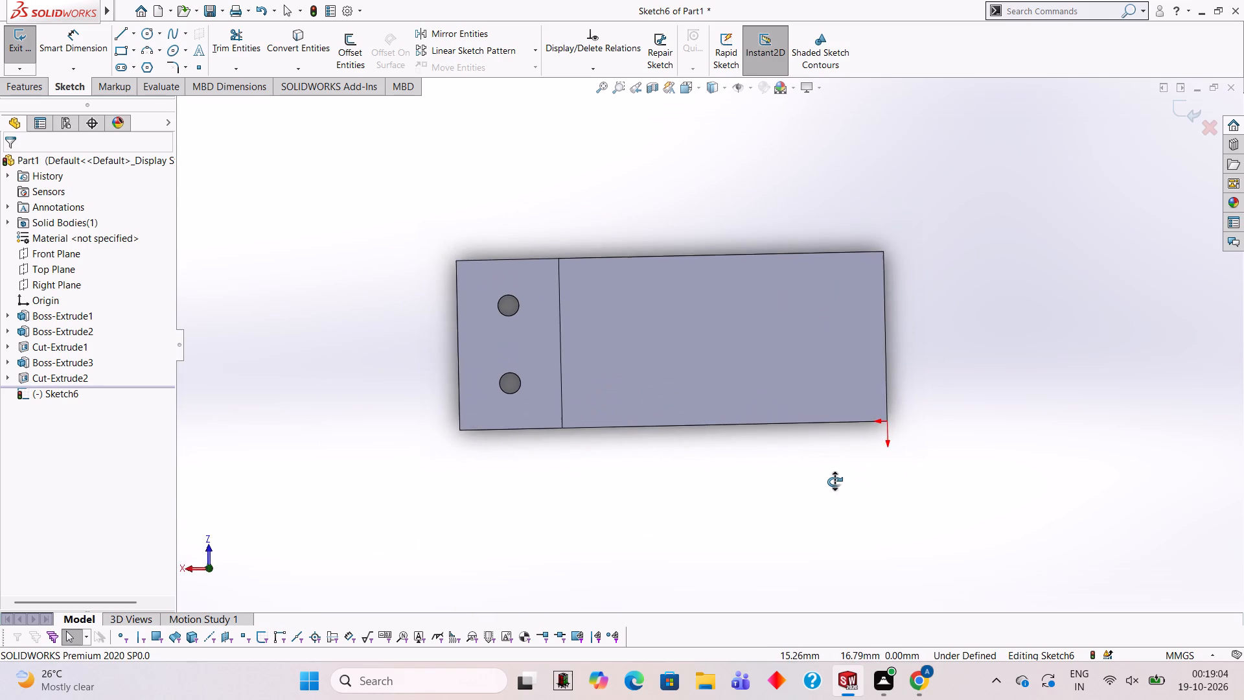
{"action": "middle_click_drag", "start_coordinate": [835, 482], "coordinate": [829, 485]}
{"action": "left_click", "coordinate": [697, 358]}
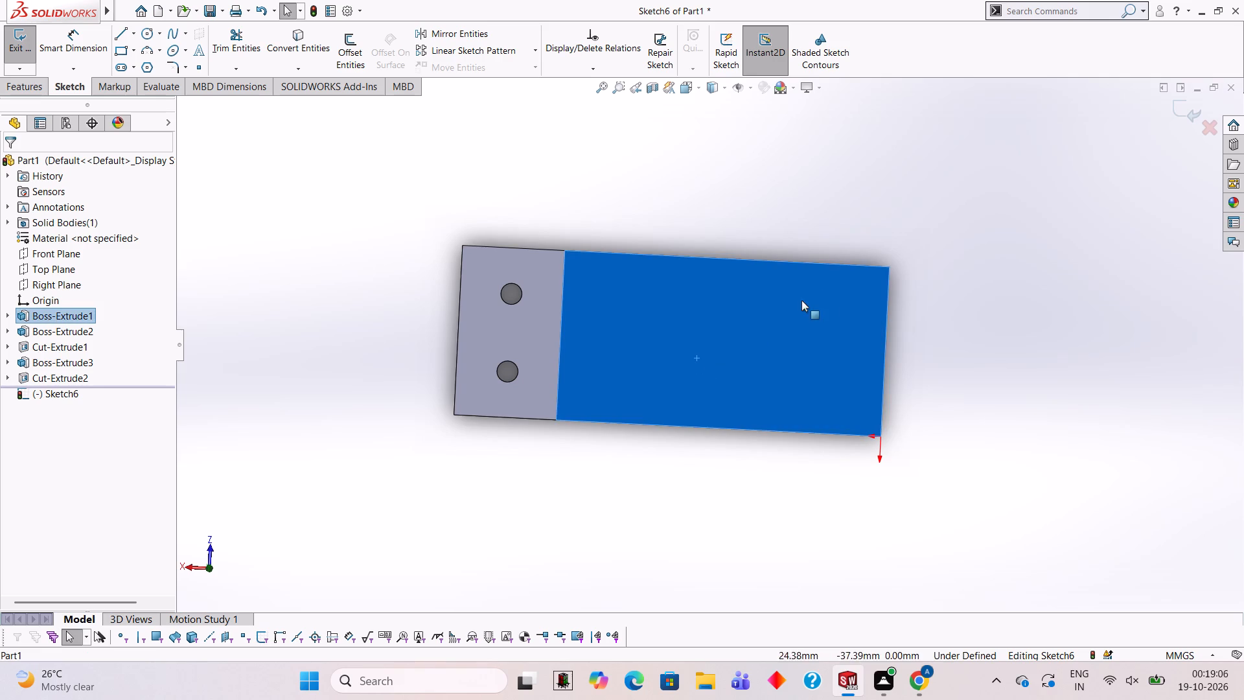
{"action": "left_click", "coordinate": [1174, 110]}
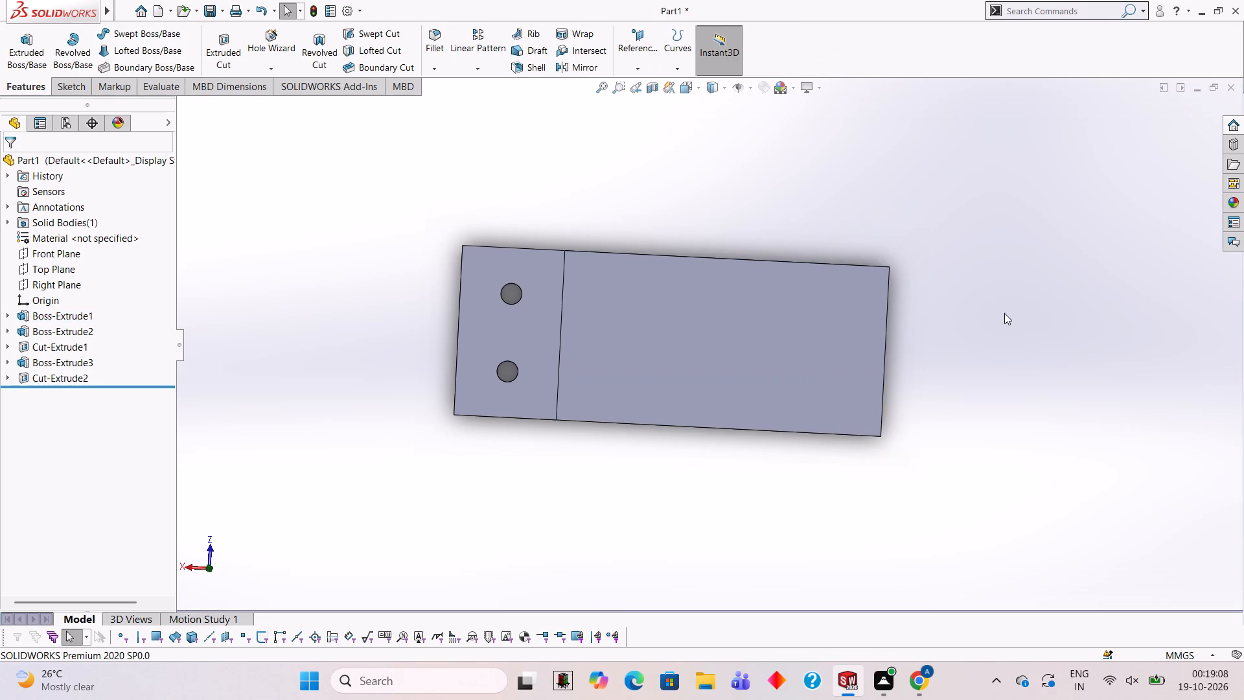
On the block's top face, start a sketch with a 38 mm line along the rear edge from the corner farthest from the tab.
{"action": "left_click", "coordinate": [737, 358]}
{"action": "left_click", "coordinate": [798, 321]}
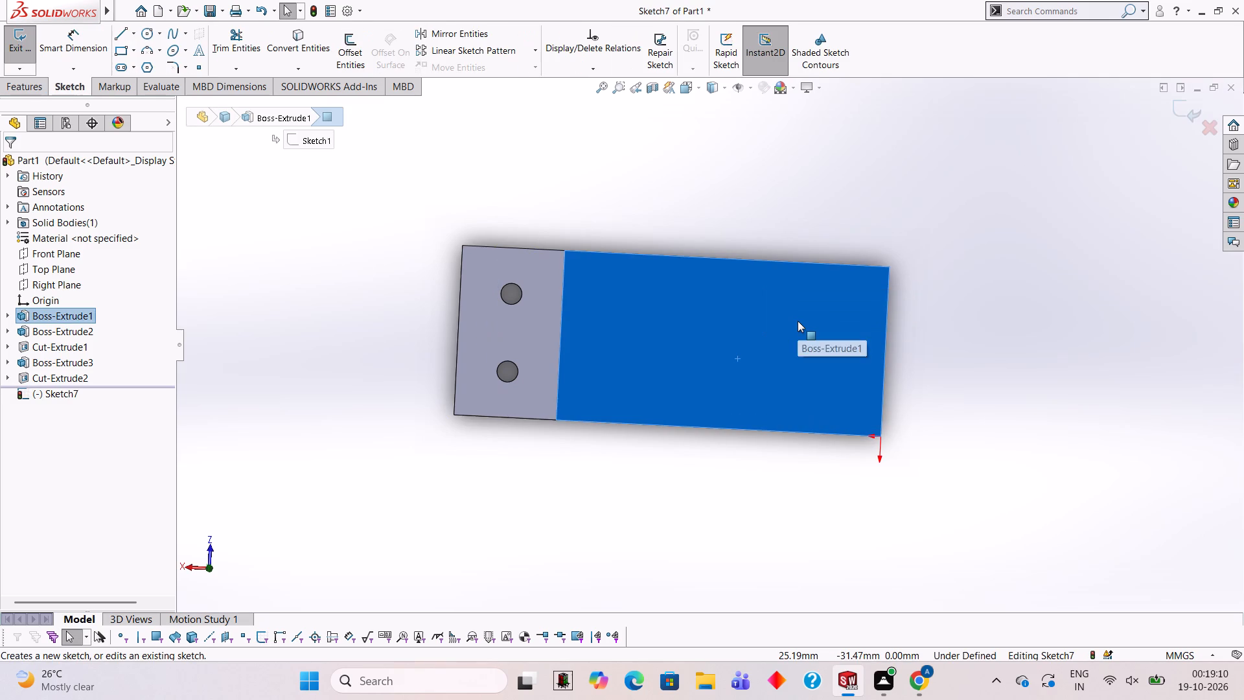
{"action": "key", "text": "ctrl+8"}
{"action": "scroll", "coordinate": [794, 325], "scroll_direction": "up", "scroll_amount": 2}
{"action": "scroll", "coordinate": [794, 324], "scroll_direction": "down", "scroll_amount": 1}
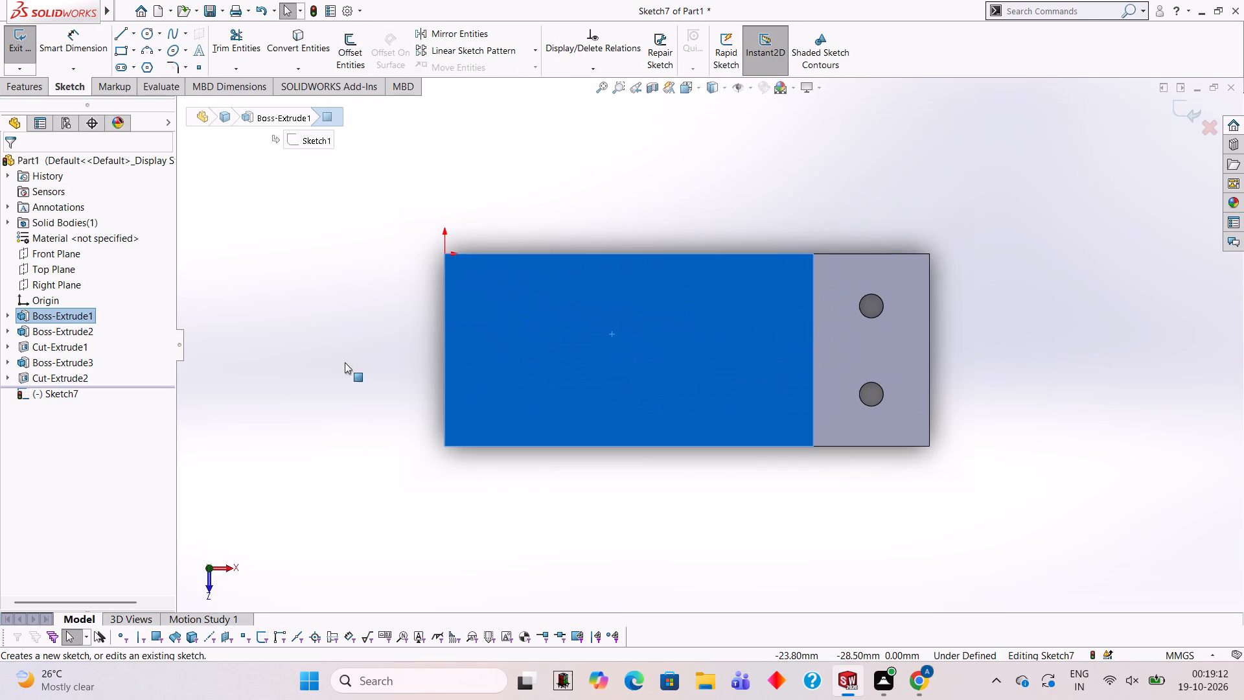
{"action": "left_click", "coordinate": [111, 38]}
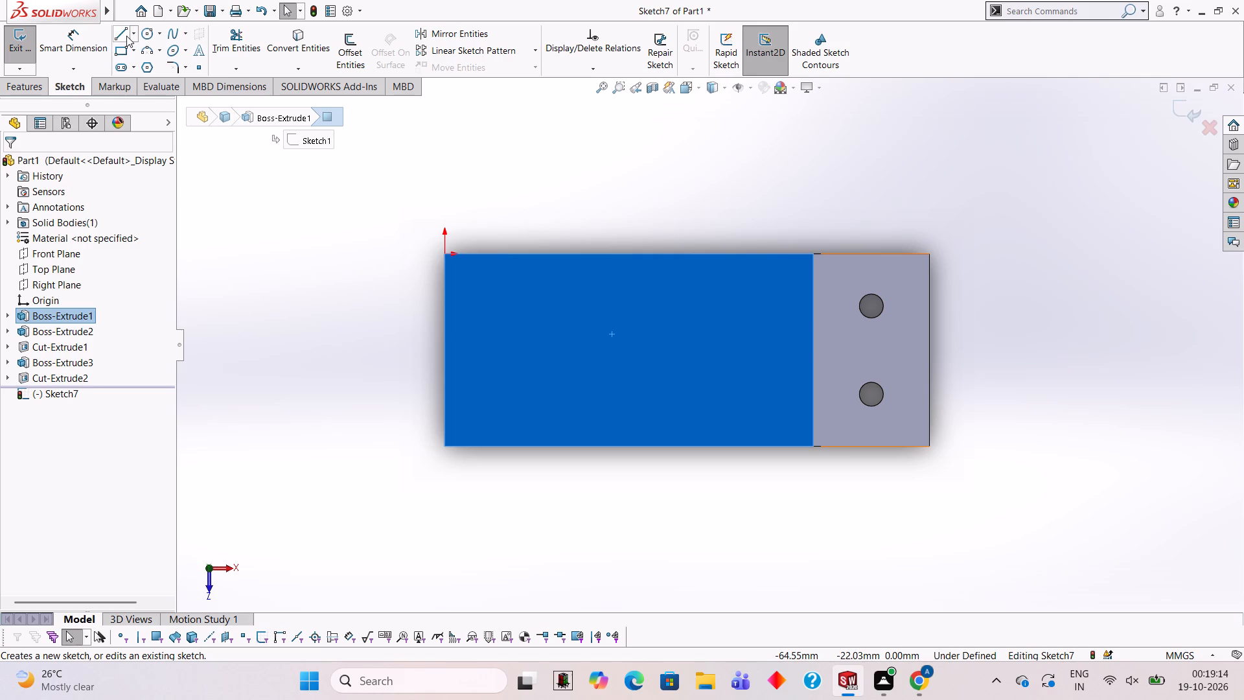
{"action": "left_click", "coordinate": [126, 36]}
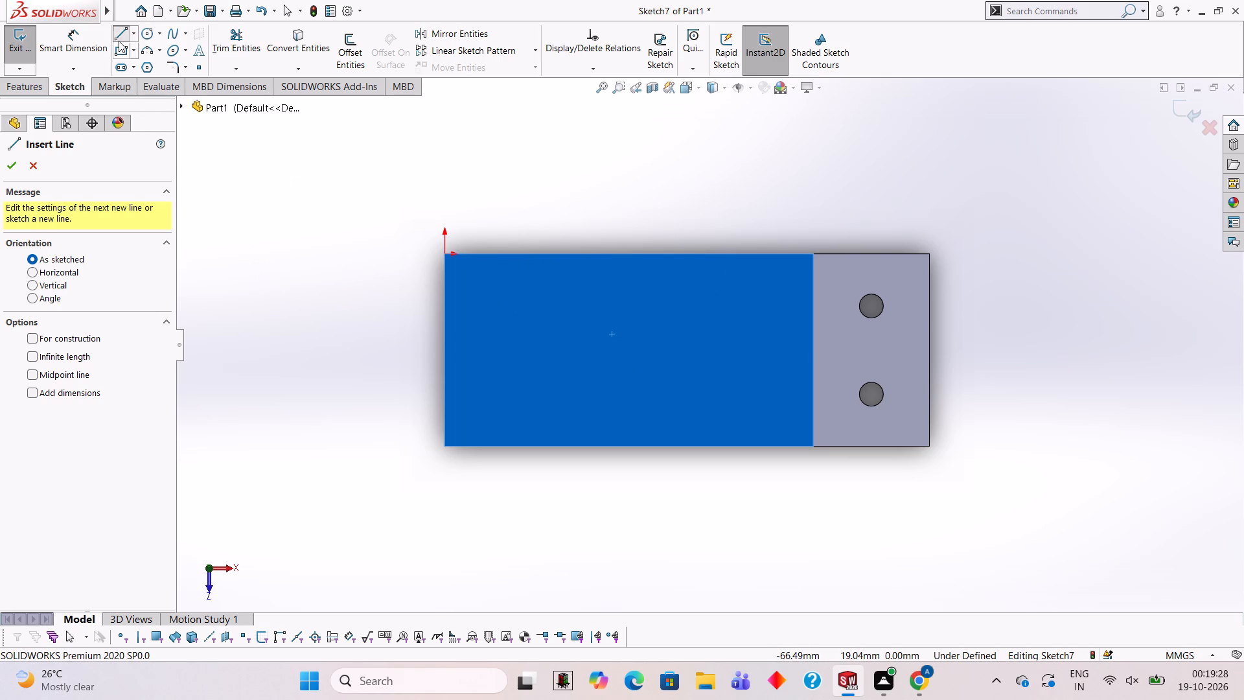
{"action": "left_click", "coordinate": [442, 255]}
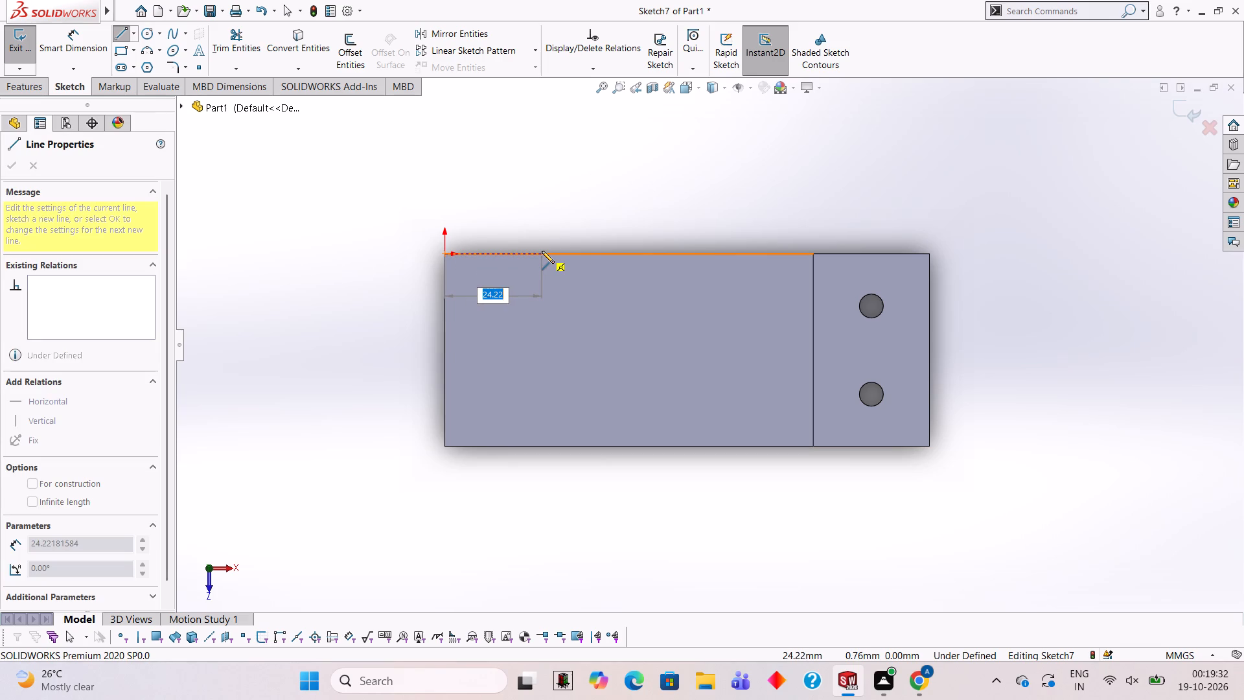
{"action": "type", "text": "38"}
{"action": "key", "text": "Return"}
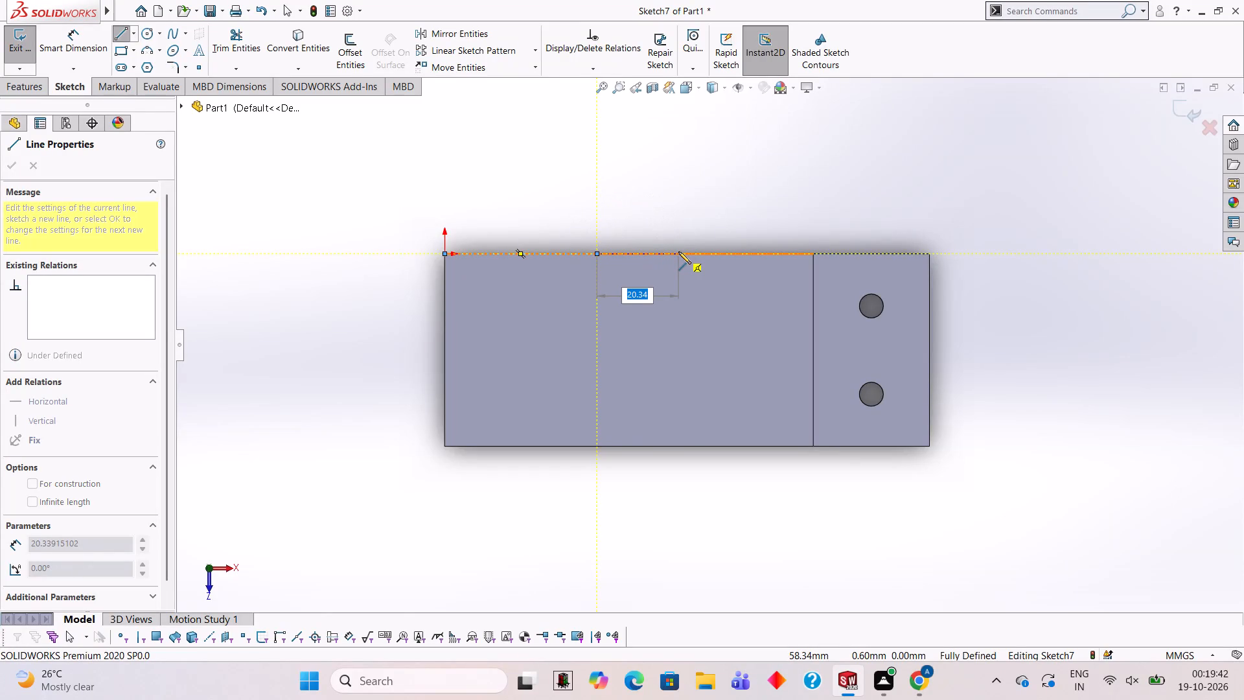
From the line's end, draw a closed 40 × 16 mm rectangle against the rear edge, splitting both long sides into 24 mm and 16 mm segments.
{"action": "type", "text": "24"}
{"action": "key", "text": "Return"}
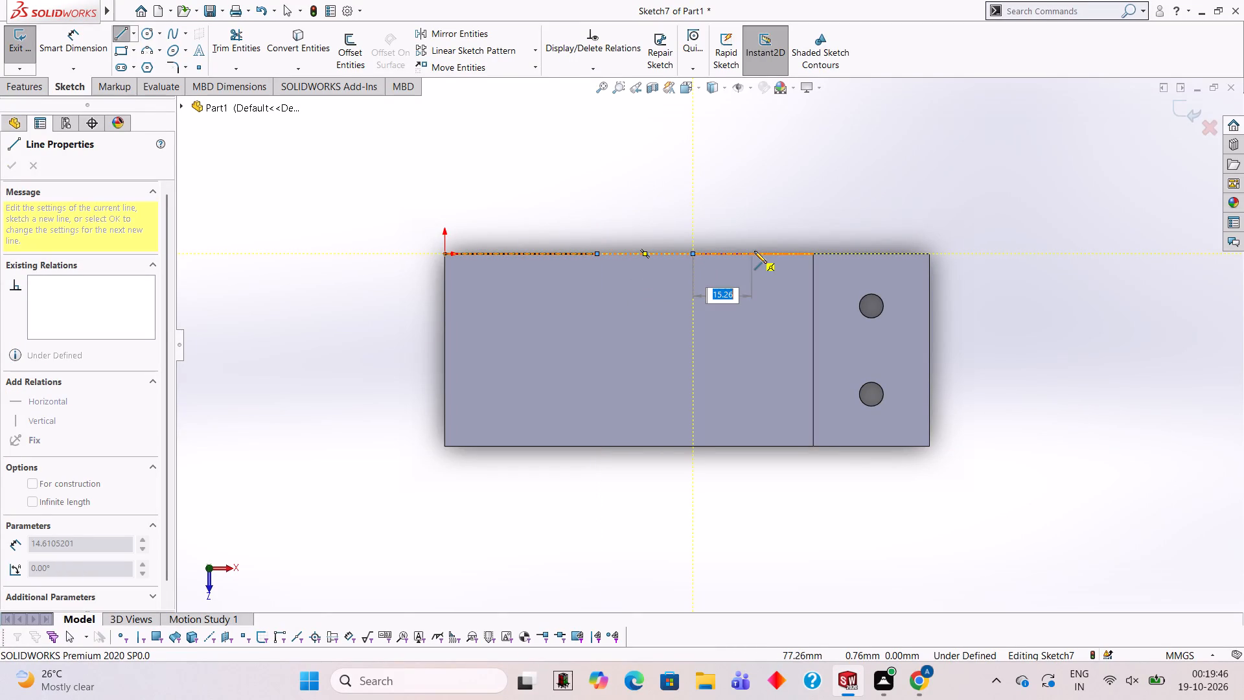
{"action": "type", "text": "16"}
{"action": "key", "text": "Return"}
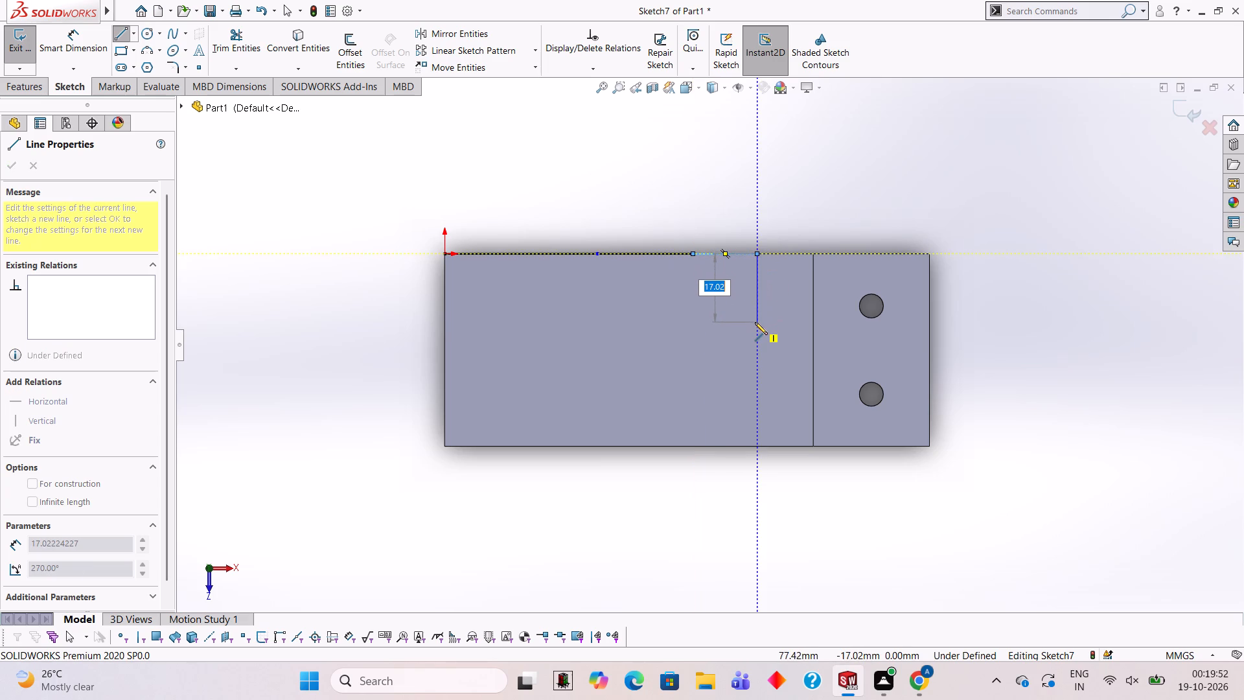
{"action": "type", "text": "16"}
{"action": "key", "text": "Return"}
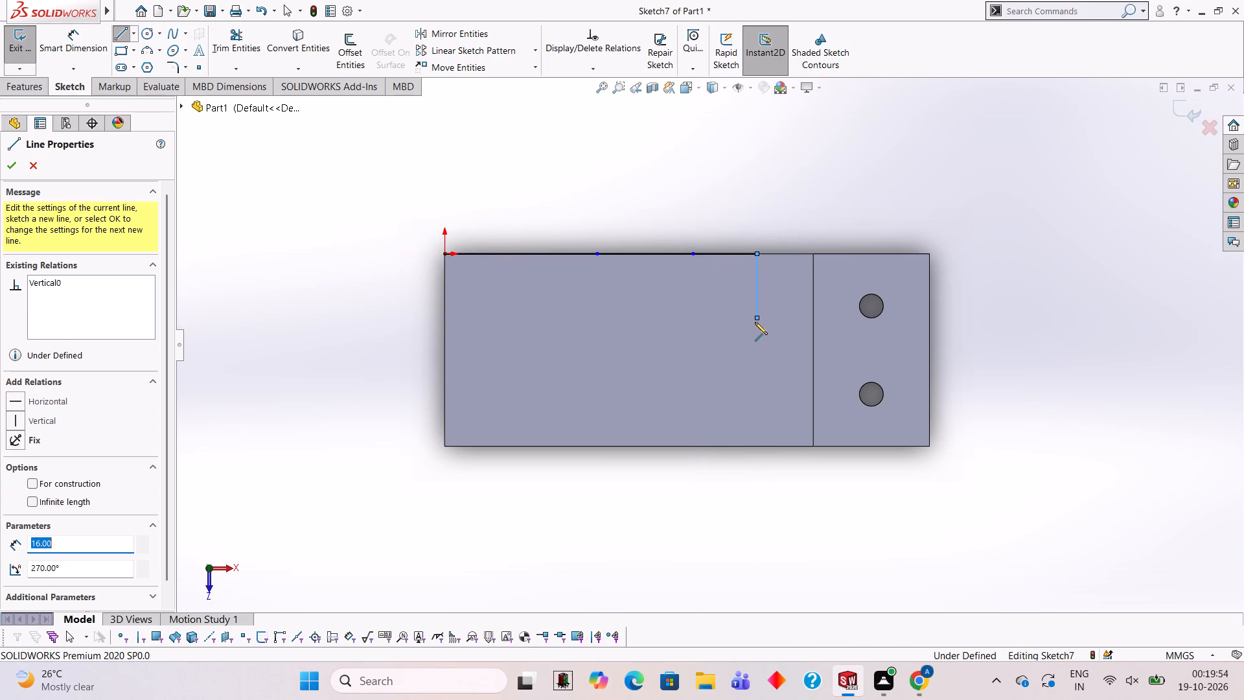
{"action": "type", "text": "16"}
{"action": "key", "text": "Return"}
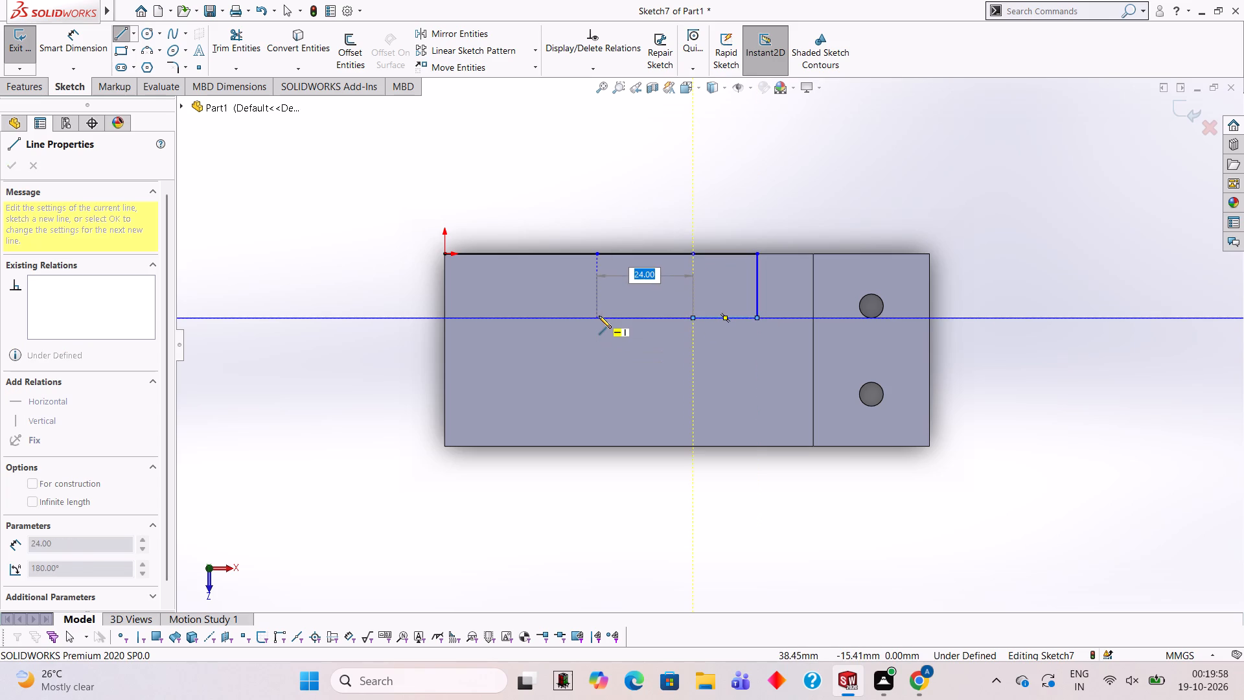
{"action": "type", "text": "24"}
{"action": "key", "text": "Return"}
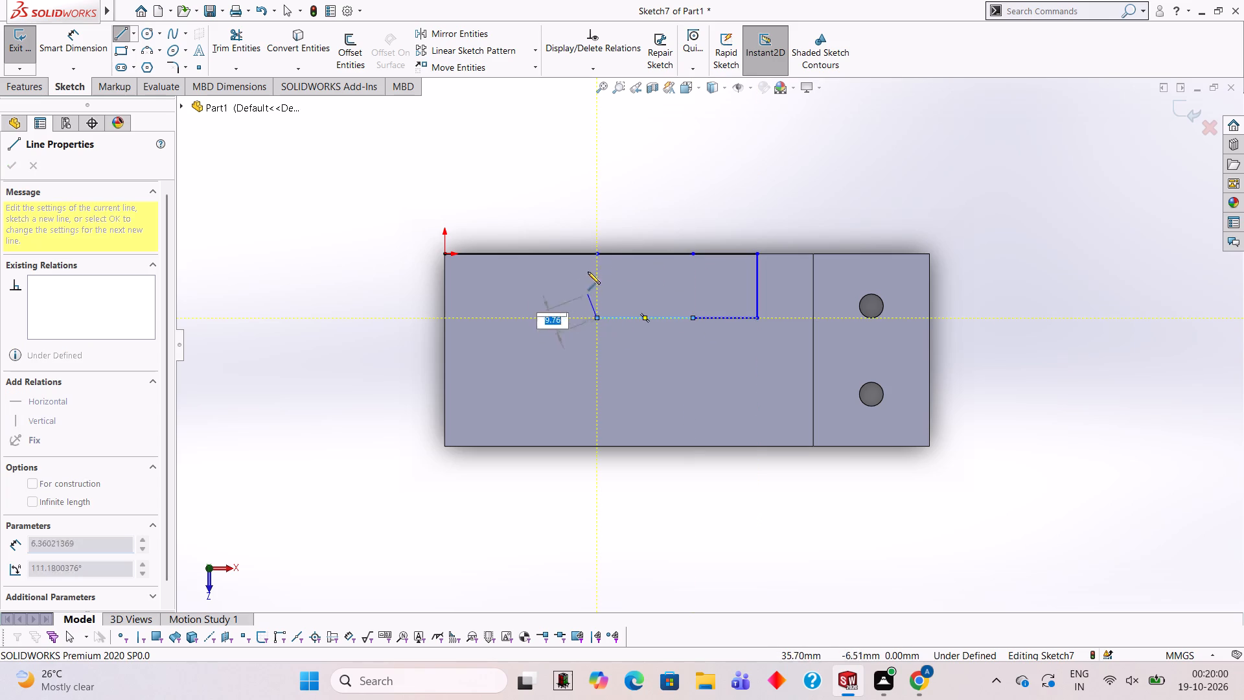
{"action": "left_click", "coordinate": [597, 253]}
Trim away the 38 mm locating line between the block's corner and the rectangle.
{"action": "left_click", "coordinate": [227, 32]}
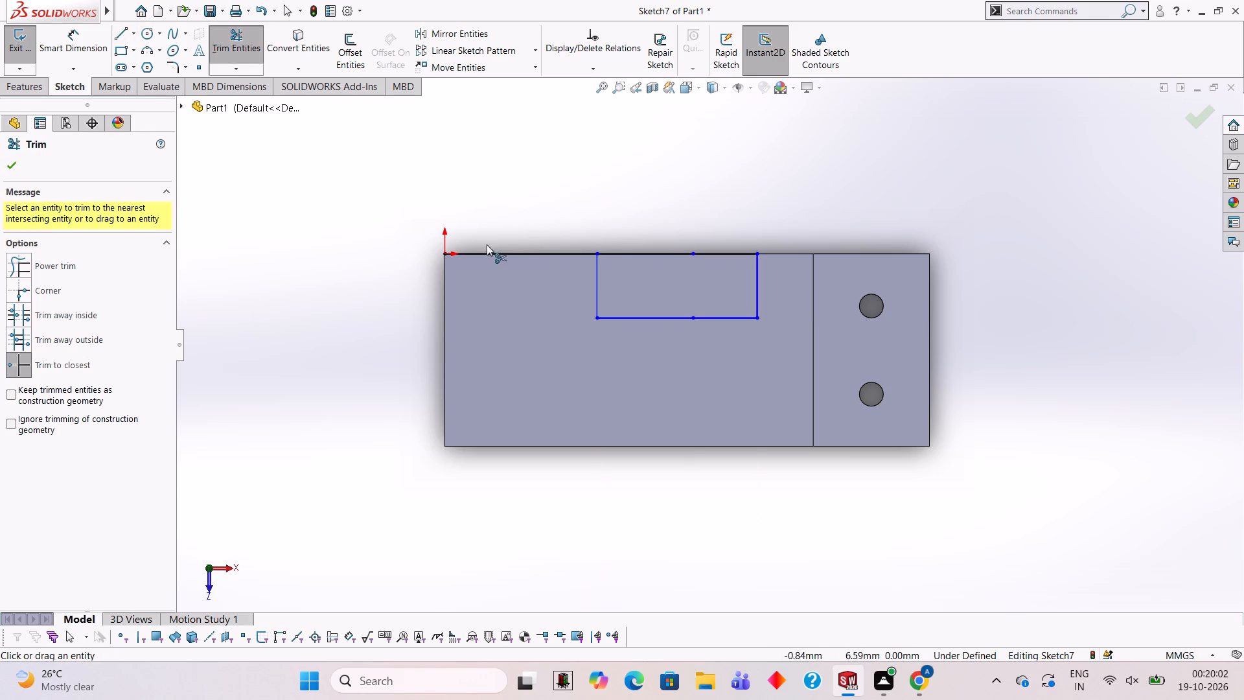
{"action": "left_click", "coordinate": [518, 252]}
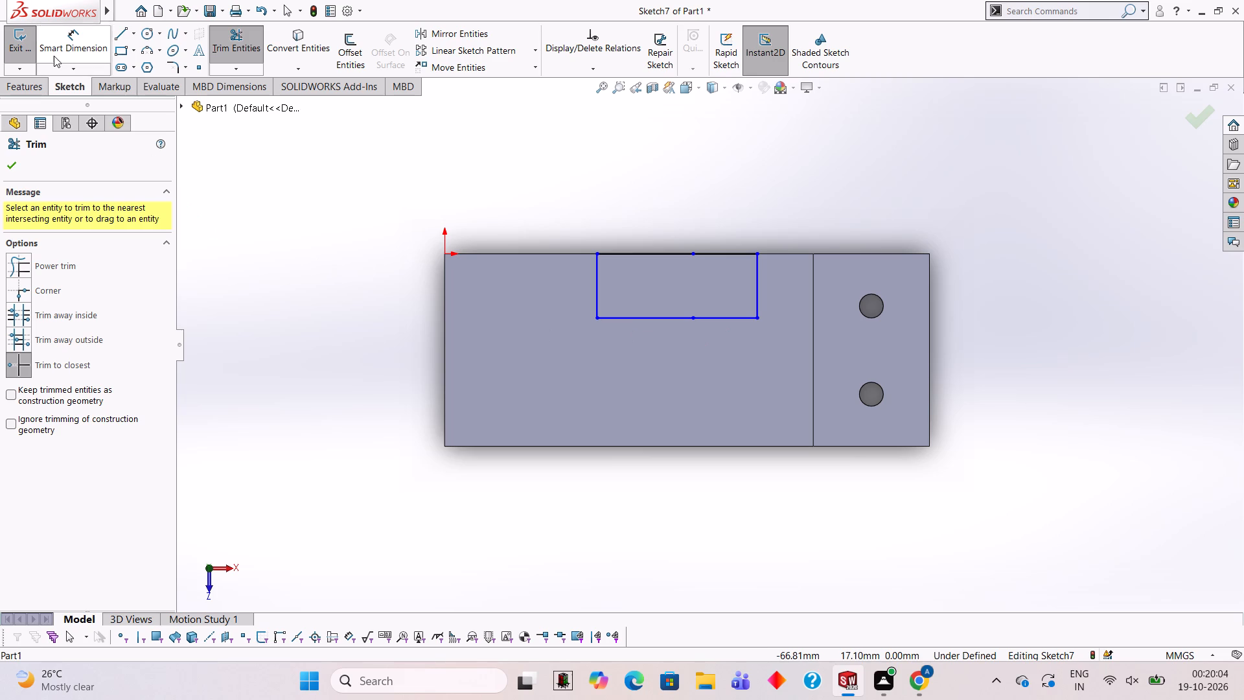
Dimension the rectangle's short side and its overall length between the two short sides.
{"action": "left_click", "coordinate": [54, 56]}
{"action": "middle_click_drag", "start_coordinate": [712, 498], "coordinate": [713, 390]}
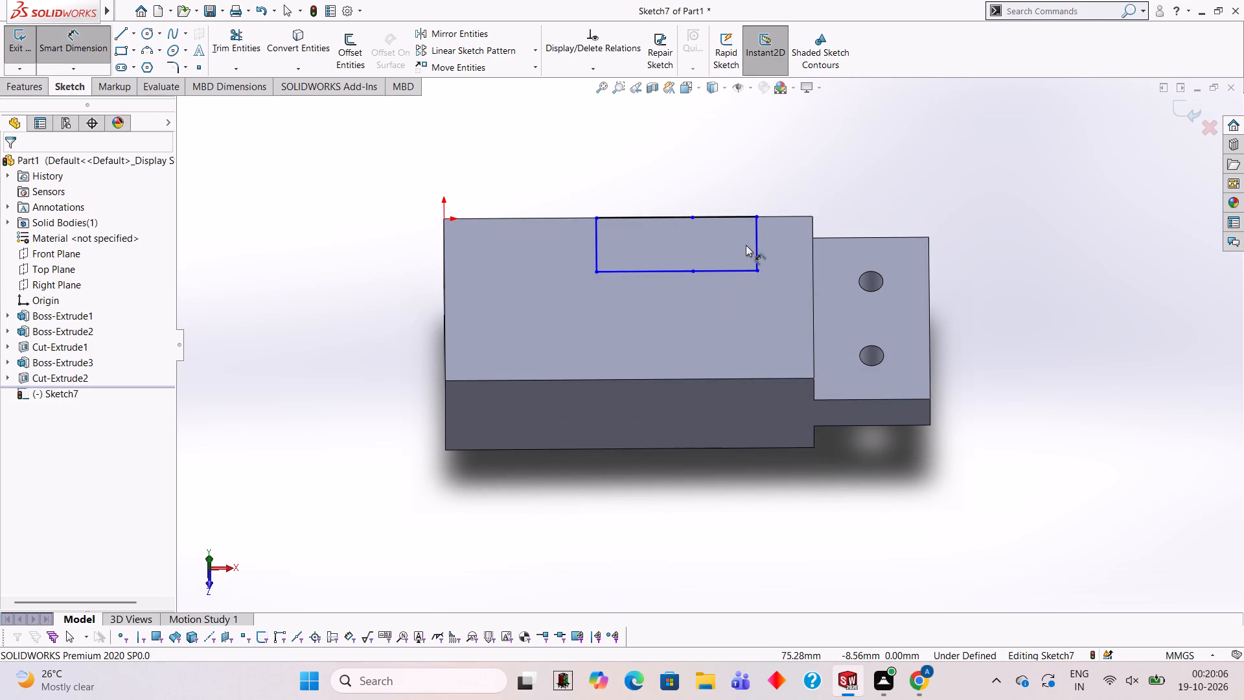
{"action": "left_click", "coordinate": [757, 251]}
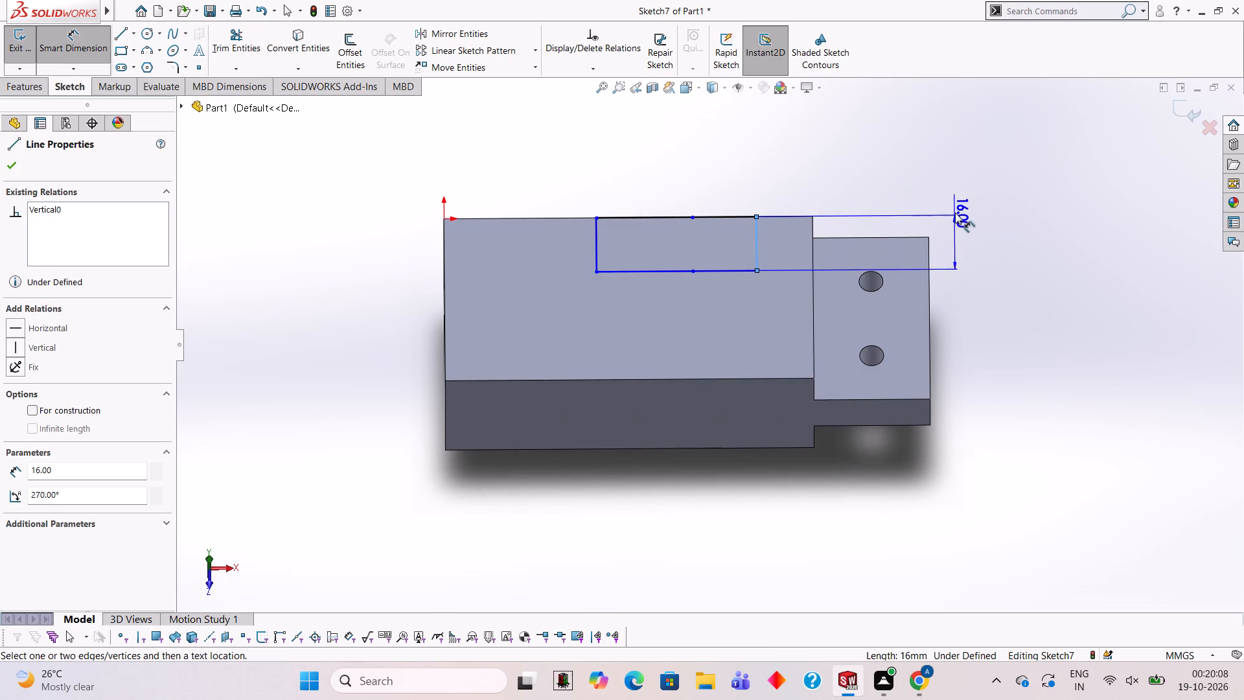
{"action": "left_click", "coordinate": [967, 216]}
{"action": "left_click", "coordinate": [910, 196]}
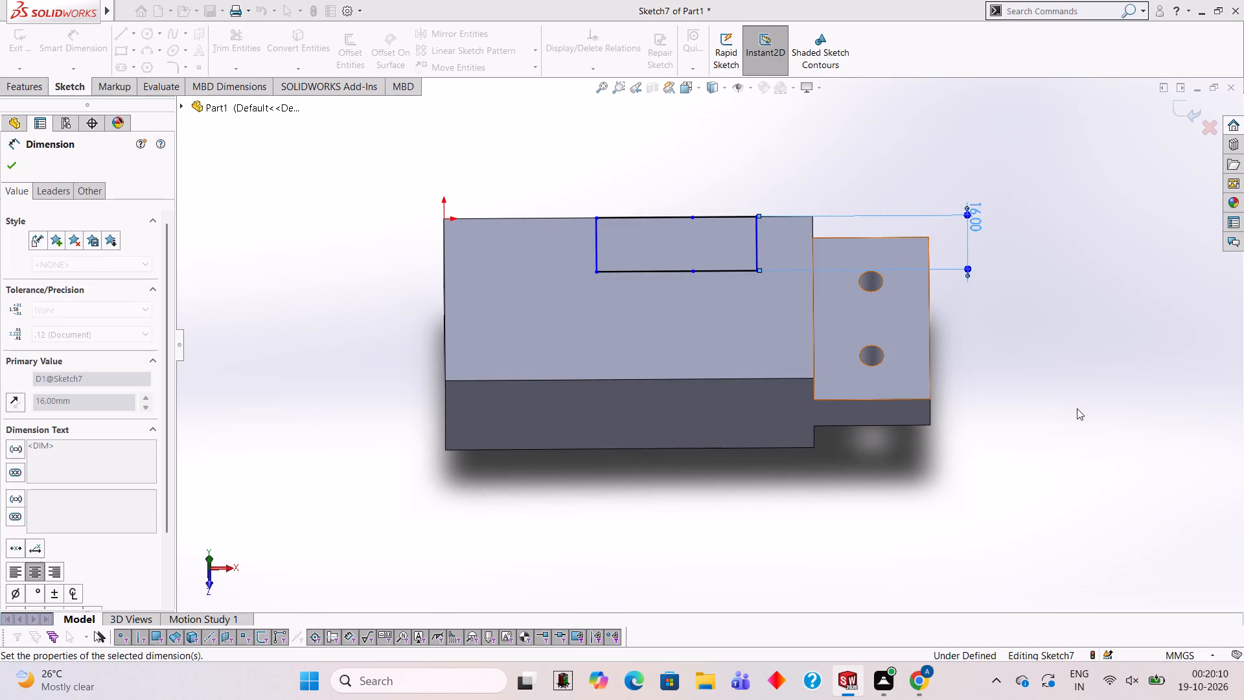
{"action": "left_click", "coordinate": [1078, 408]}
{"action": "left_click", "coordinate": [757, 248]}
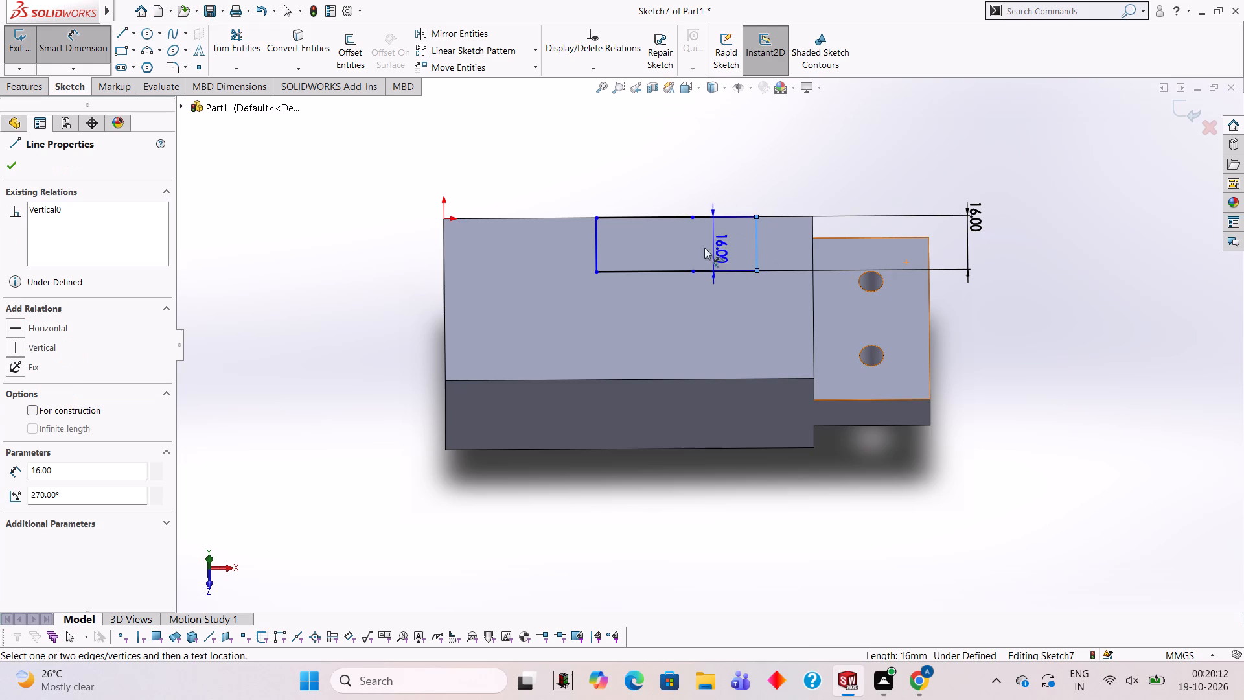
{"action": "left_click", "coordinate": [597, 253]}
{"action": "left_click", "coordinate": [658, 159]}
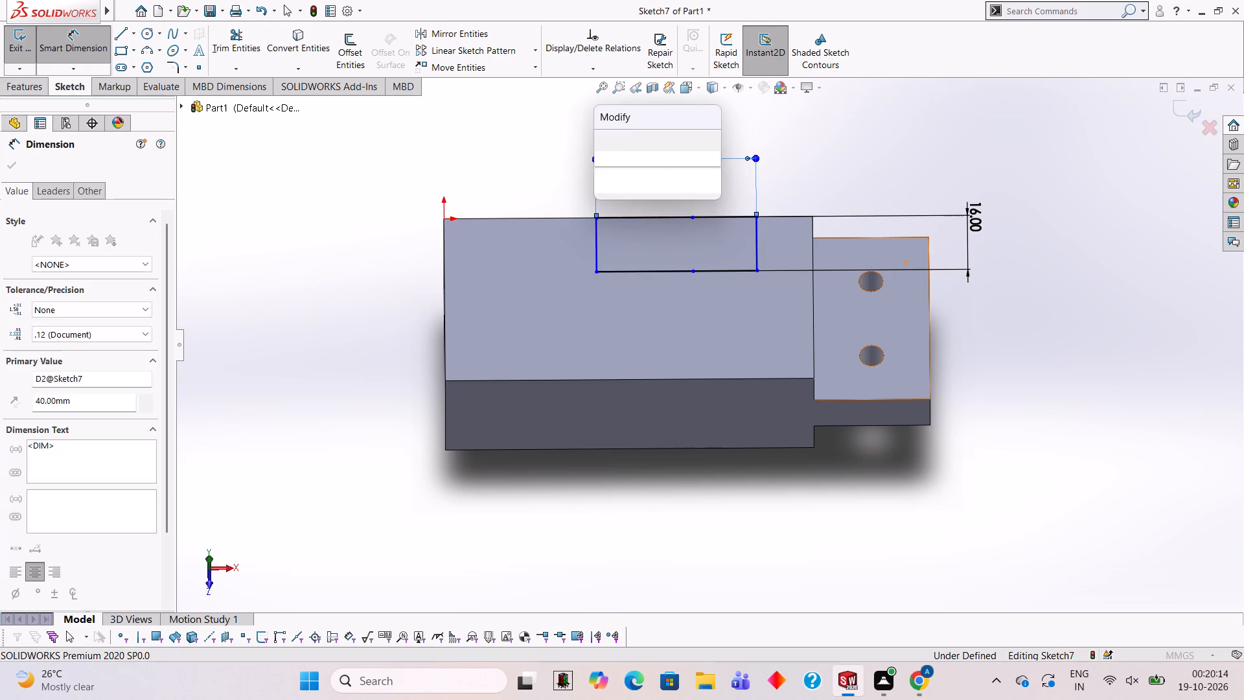
{"action": "left_click", "coordinate": [595, 133]}
{"action": "left_click", "coordinate": [1127, 301]}
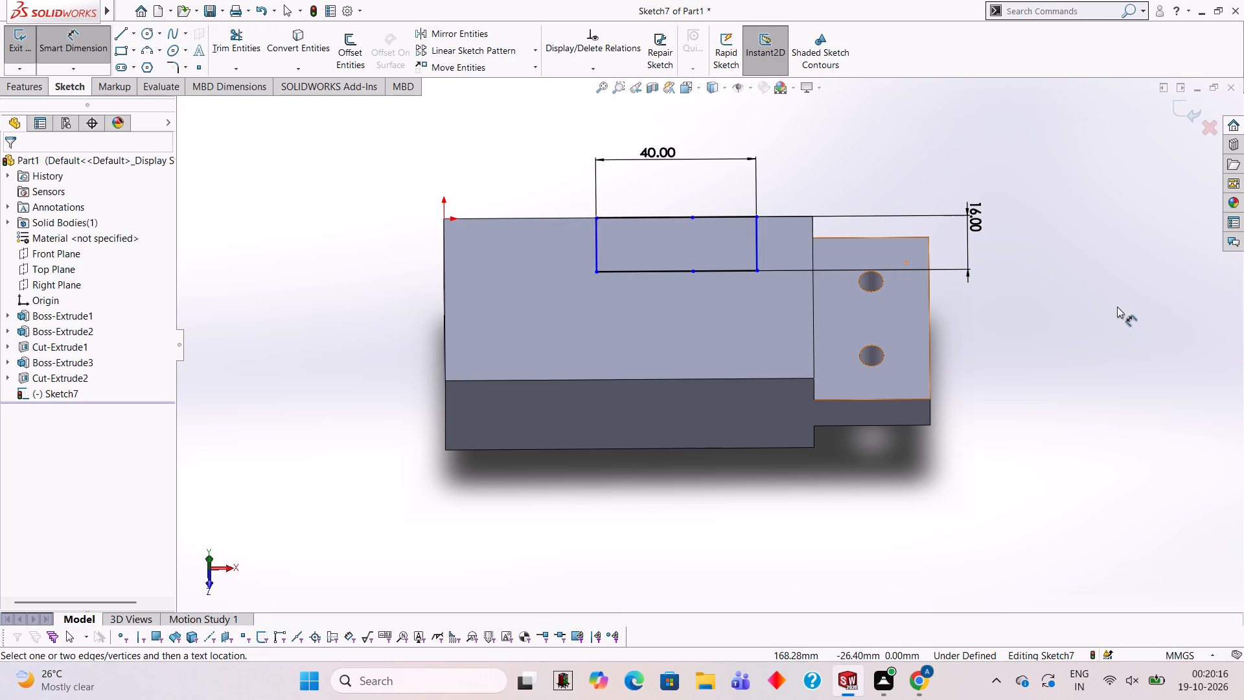
Extrude the 40 × 16 mm rectangle 16 mm upward from the block's top face as a merged boss.
{"action": "scroll", "coordinate": [1035, 391], "scroll_direction": "up", "scroll_amount": 2}
{"action": "middle_click_drag", "start_coordinate": [1033, 400], "coordinate": [987, 259]}
{"action": "scroll", "coordinate": [945, 415], "scroll_direction": "up", "scroll_amount": 1}
{"action": "middle_click_drag", "start_coordinate": [945, 407], "coordinate": [947, 401]}
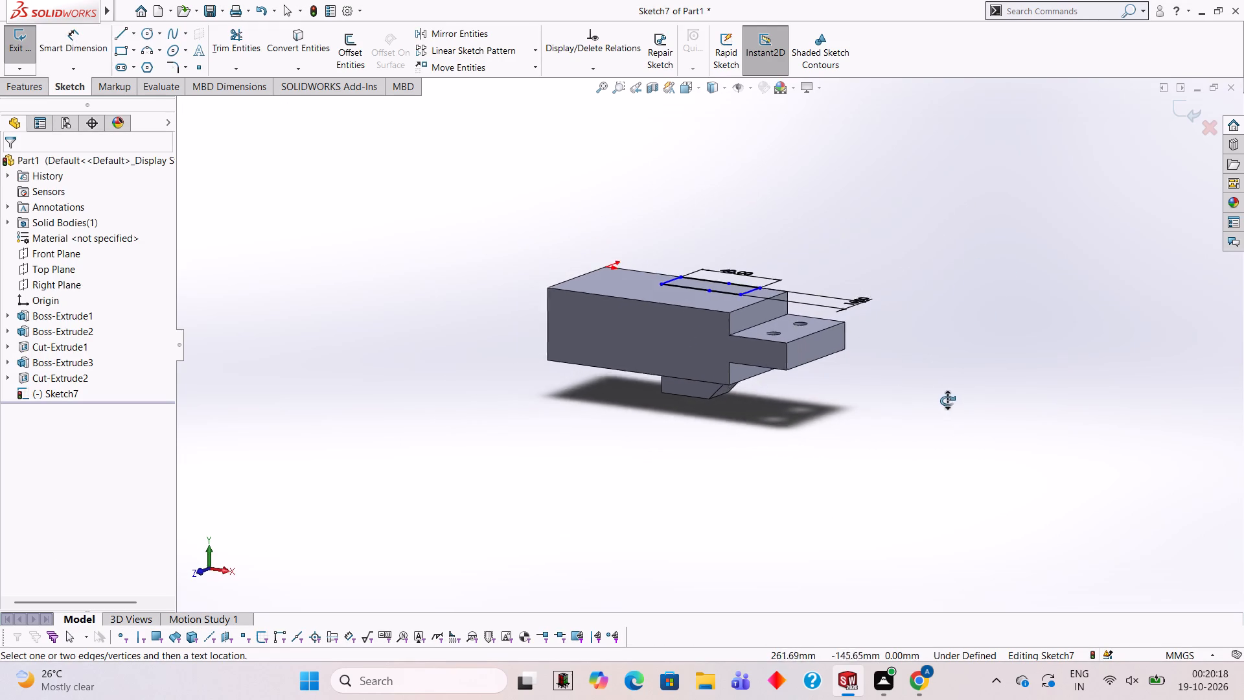
{"action": "middle_click_drag", "start_coordinate": [947, 401], "coordinate": [983, 445]}
{"action": "scroll", "coordinate": [983, 444], "scroll_direction": "down", "scroll_amount": 1}
{"action": "left_click", "coordinate": [23, 97]}
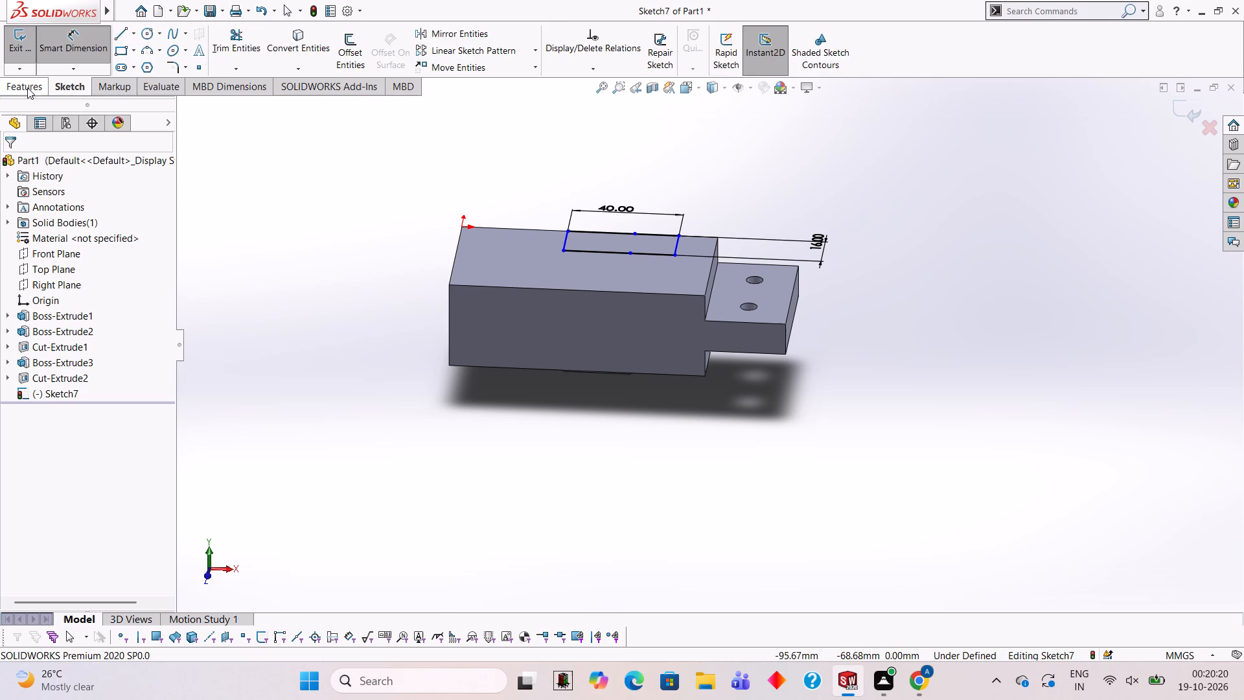
{"action": "left_click", "coordinate": [27, 87]}
{"action": "left_click", "coordinate": [29, 43]}
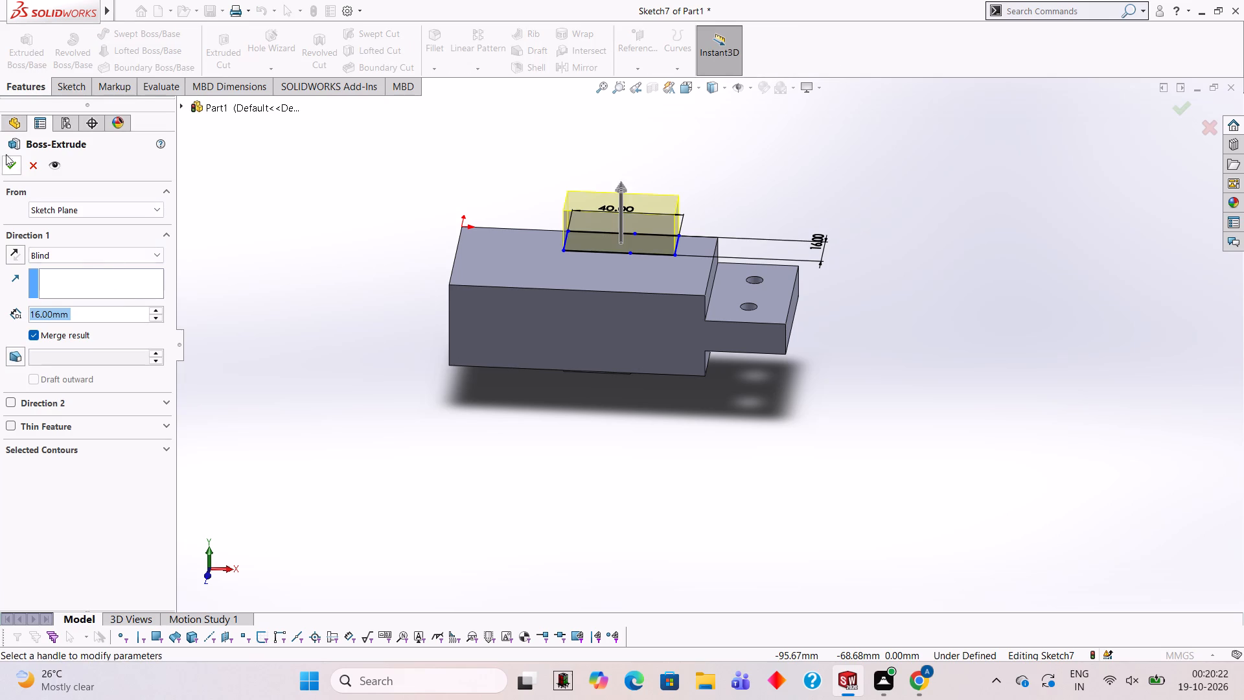
{"action": "left_click", "coordinate": [12, 160]}
{"action": "left_click", "coordinate": [222, 224]}
On the top boss's front face, sketch a closed corner triangle with a 16 mm top side and a diagonal to the tab-side base corner.
{"action": "middle_click_drag", "start_coordinate": [528, 316], "coordinate": [550, 218]}
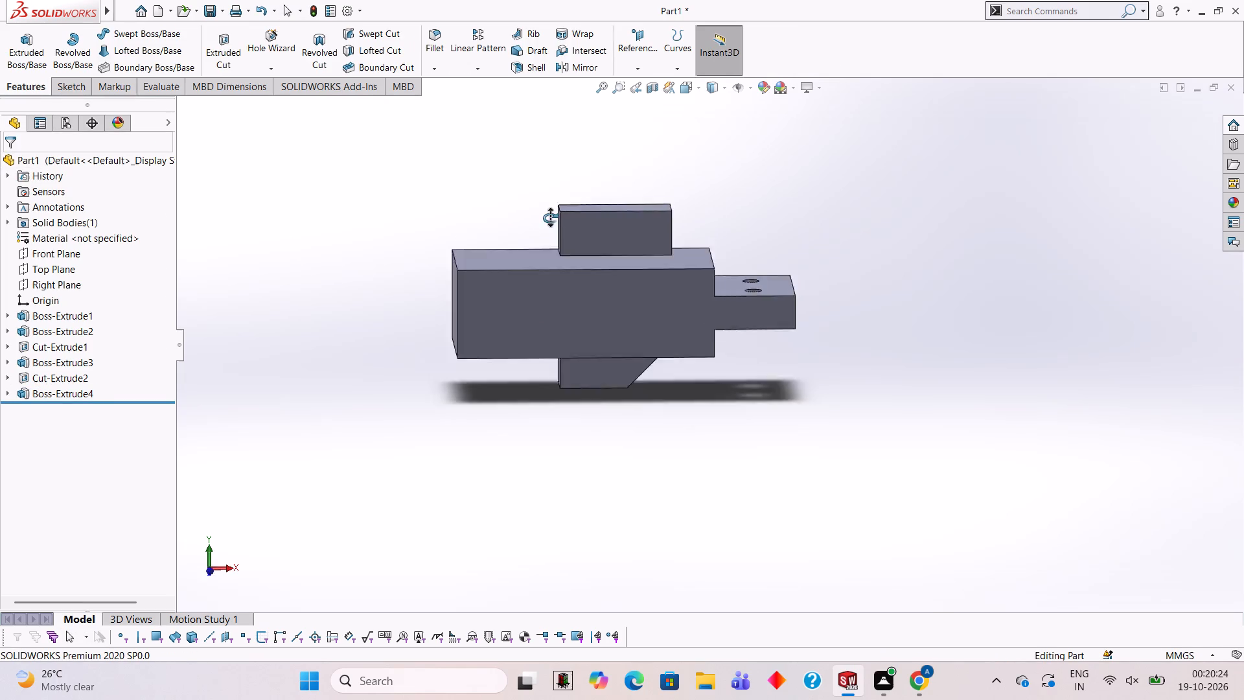
{"action": "middle_click_drag", "start_coordinate": [550, 218], "coordinate": [559, 174]}
{"action": "middle_click_drag", "start_coordinate": [653, 346], "coordinate": [624, 407]}
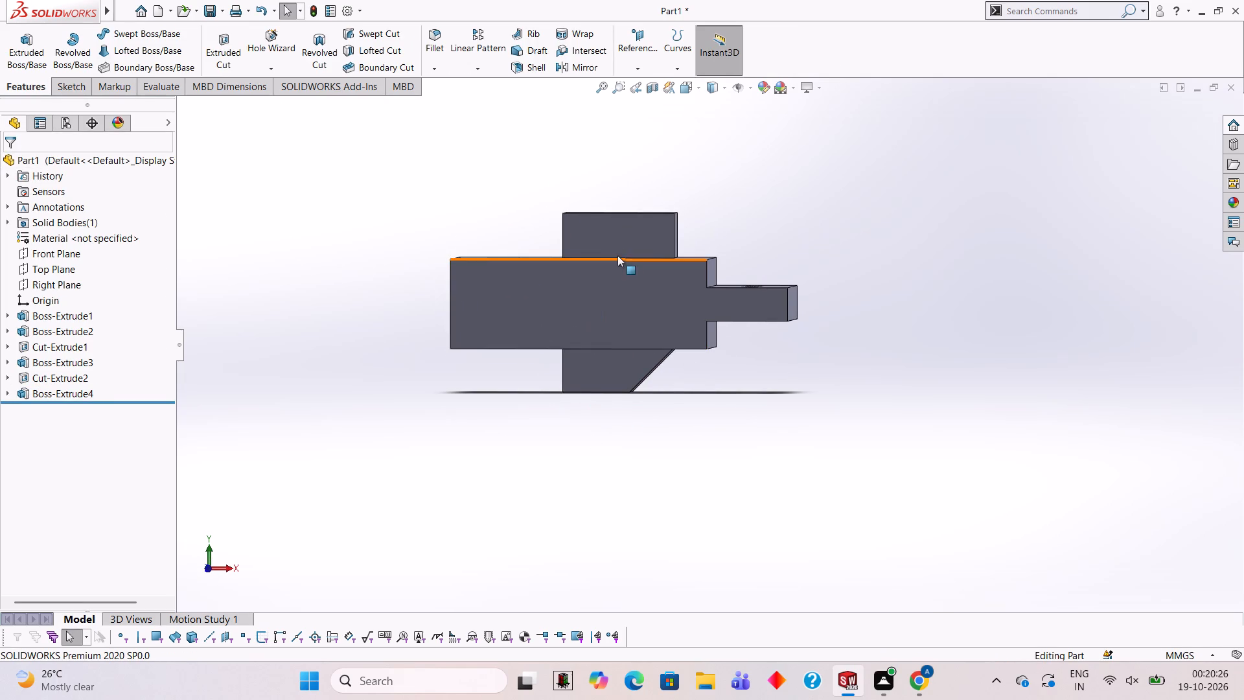
{"action": "left_click", "coordinate": [621, 248]}
{"action": "left_click", "coordinate": [680, 205]}
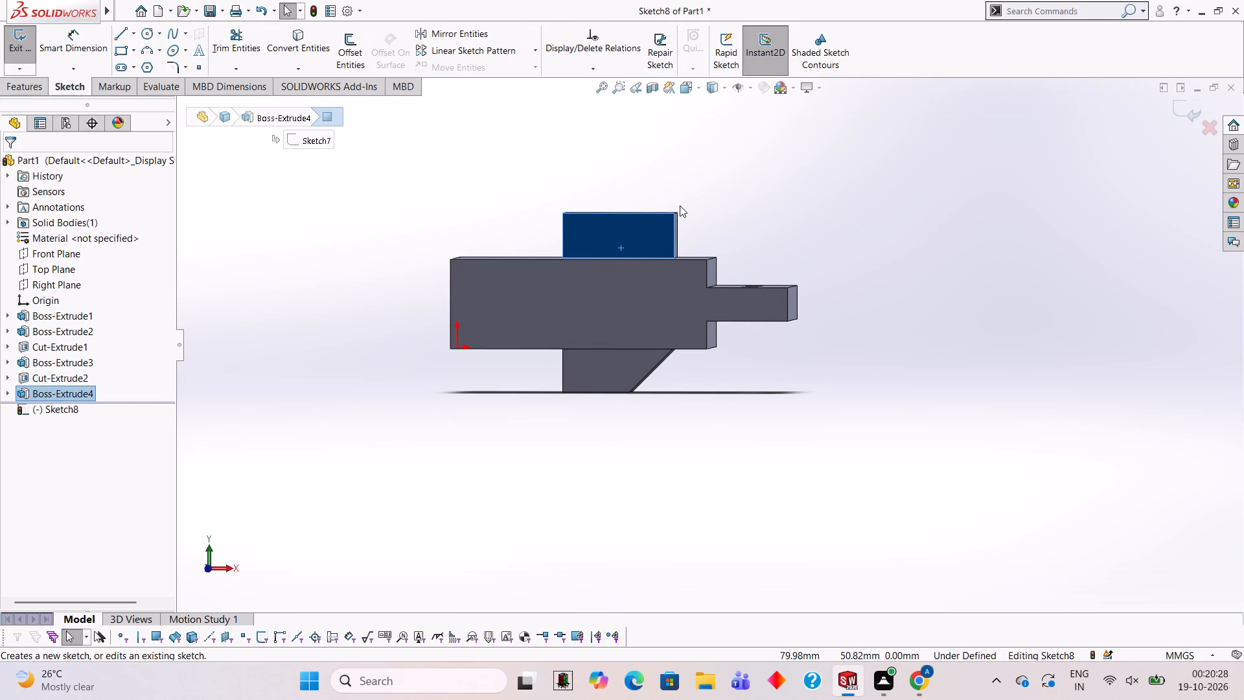
{"action": "key", "text": "ctrl+8"}
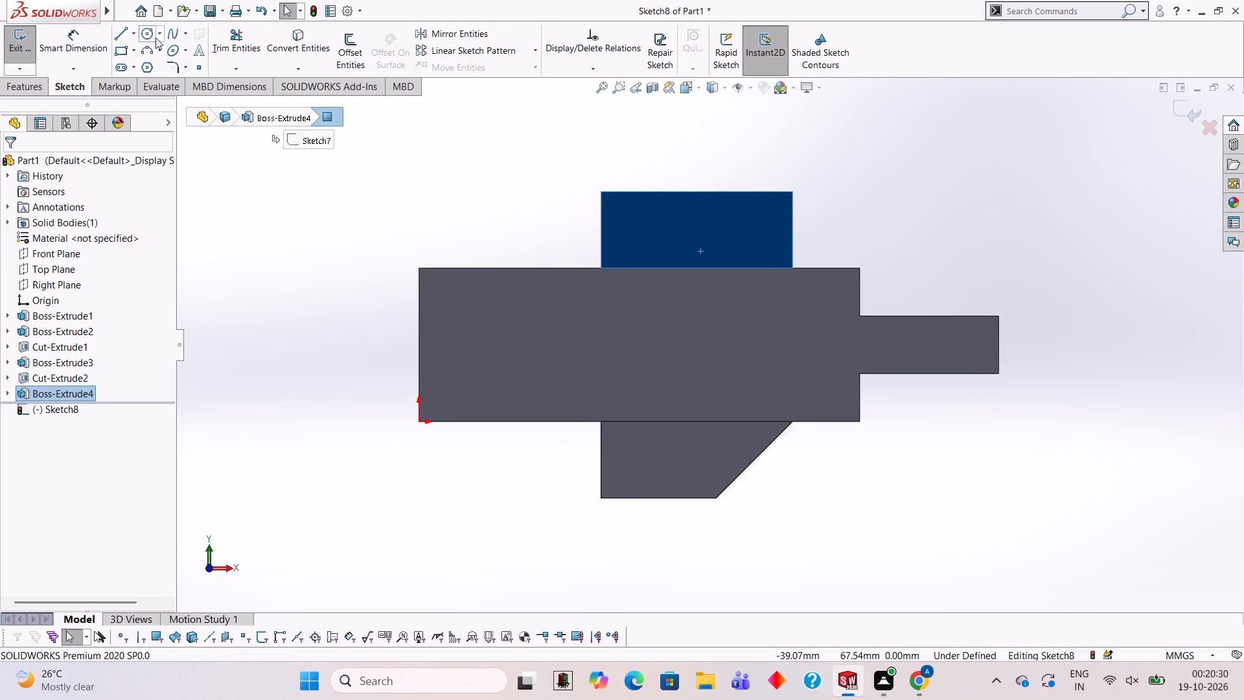
{"action": "left_click", "coordinate": [128, 32]}
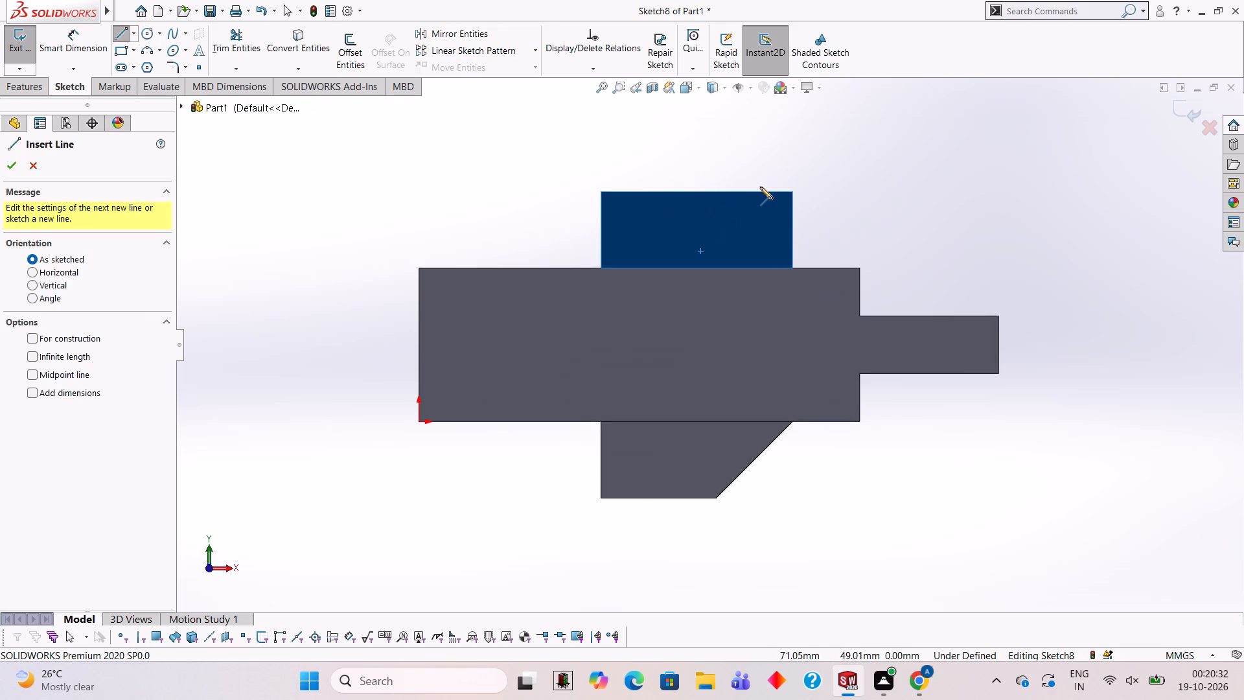
{"action": "left_click", "coordinate": [793, 189]}
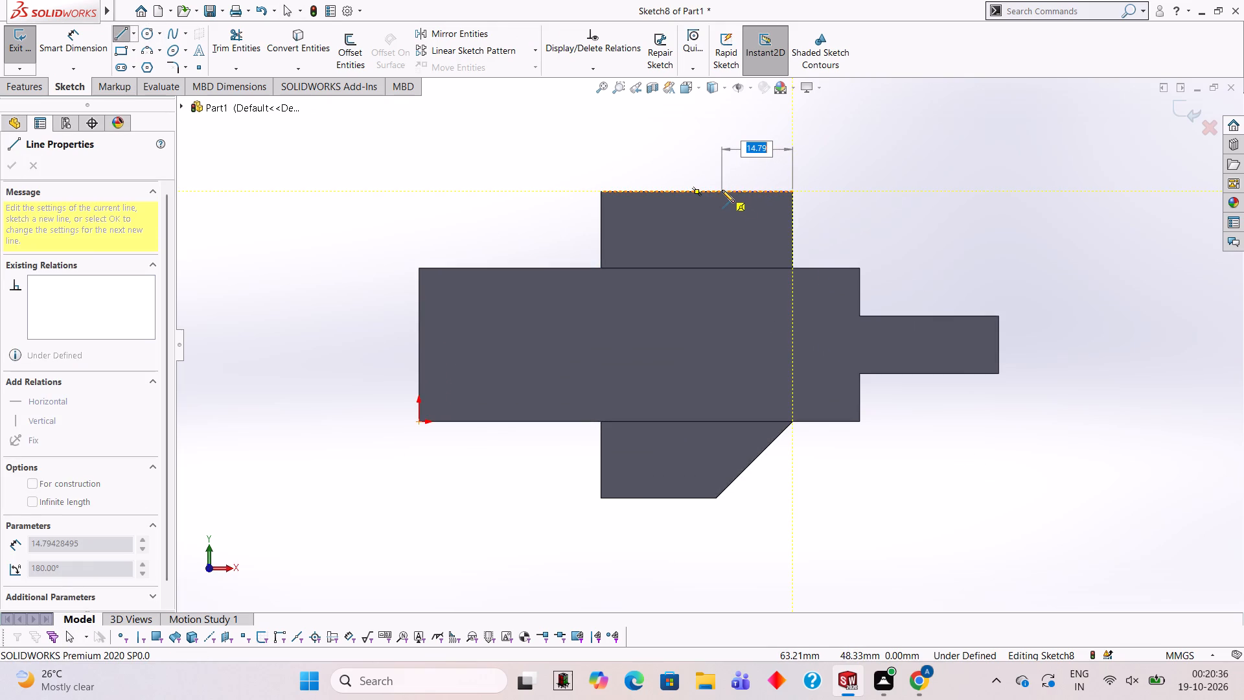
{"action": "type", "text": "16"}
{"action": "key", "text": "Return"}
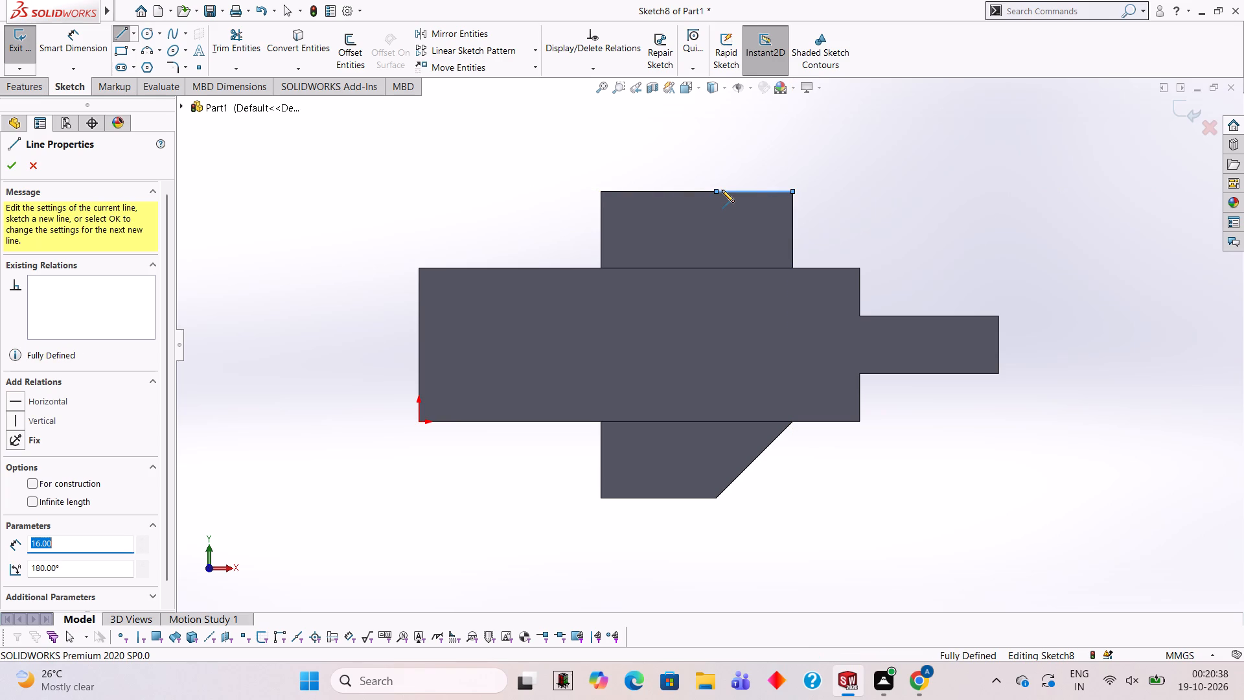
{"action": "left_click", "coordinate": [791, 267]}
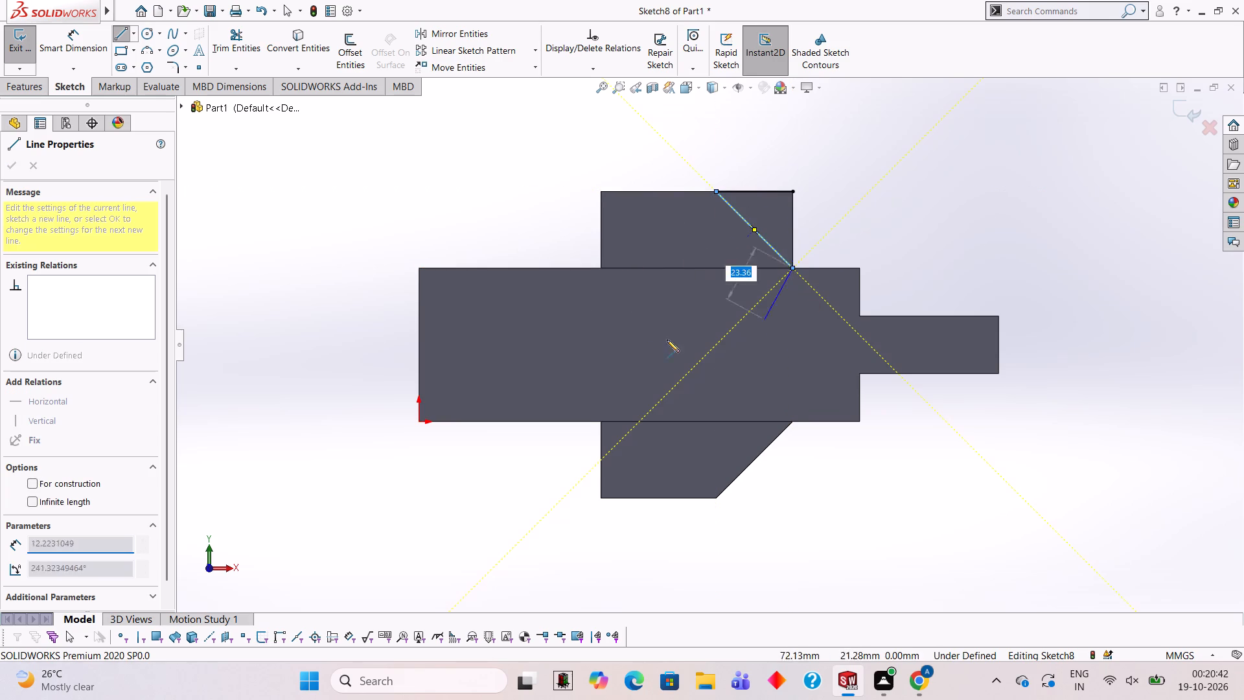
{"action": "left_click", "coordinate": [790, 191]}
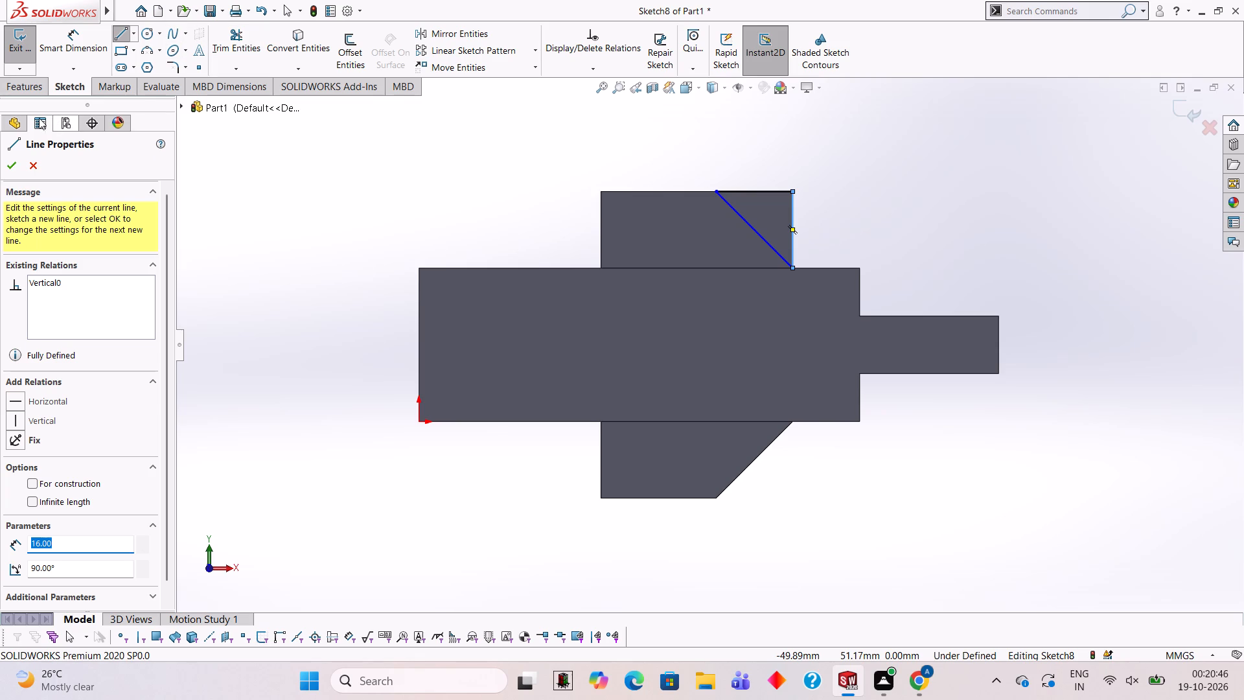
Cut-extrude the triangle 16 mm deep through the top boss to bevel its tab-side end.
{"action": "left_click", "coordinate": [38, 86]}
{"action": "left_click", "coordinate": [225, 54]}
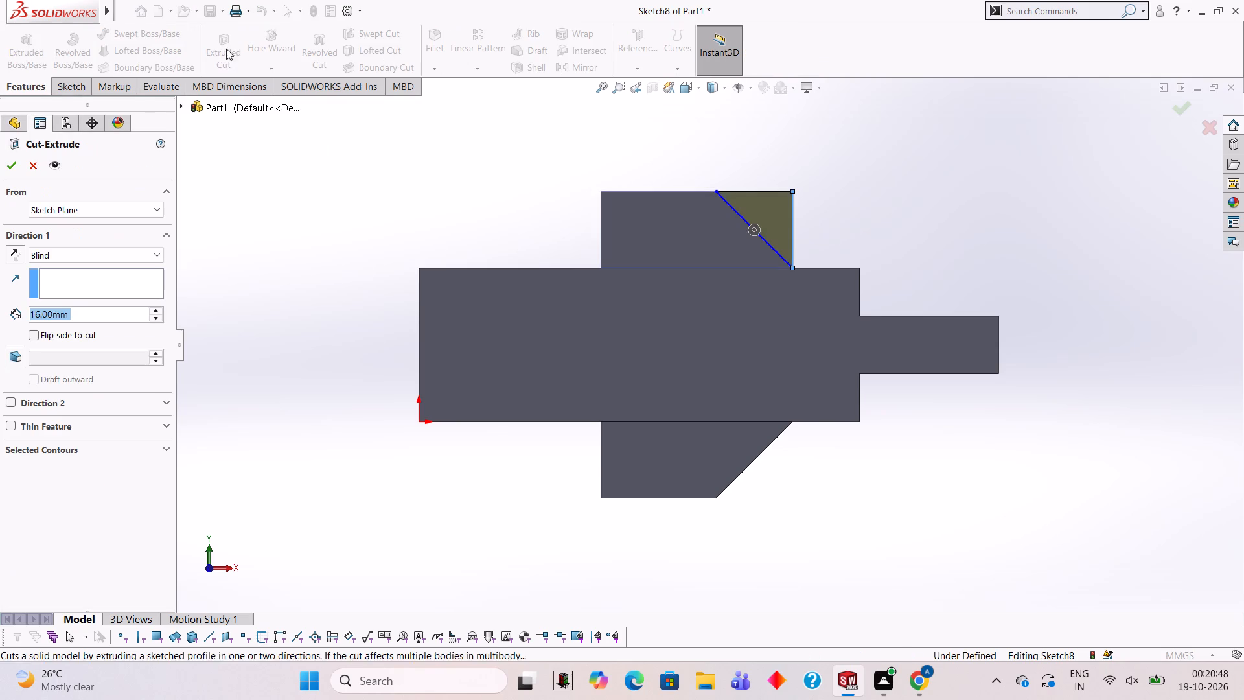
{"action": "scroll", "coordinate": [538, 206], "scroll_direction": "down", "scroll_amount": 1}
{"action": "middle_click_drag", "start_coordinate": [563, 208], "coordinate": [549, 335]}
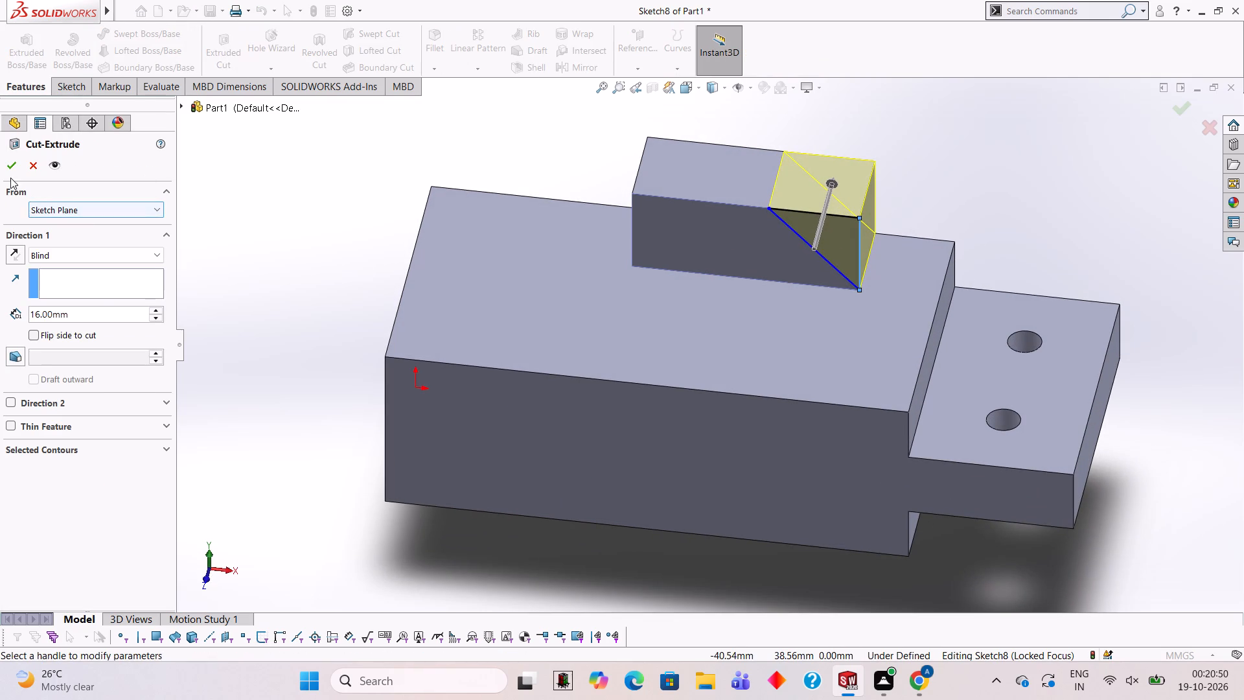
{"action": "left_click", "coordinate": [12, 167]}
{"action": "left_click", "coordinate": [262, 185]}
Examine the block from the front and at an angle, comparing the beveled top and underside bosses.
{"action": "scroll", "coordinate": [435, 207], "scroll_direction": "up", "scroll_amount": 2}
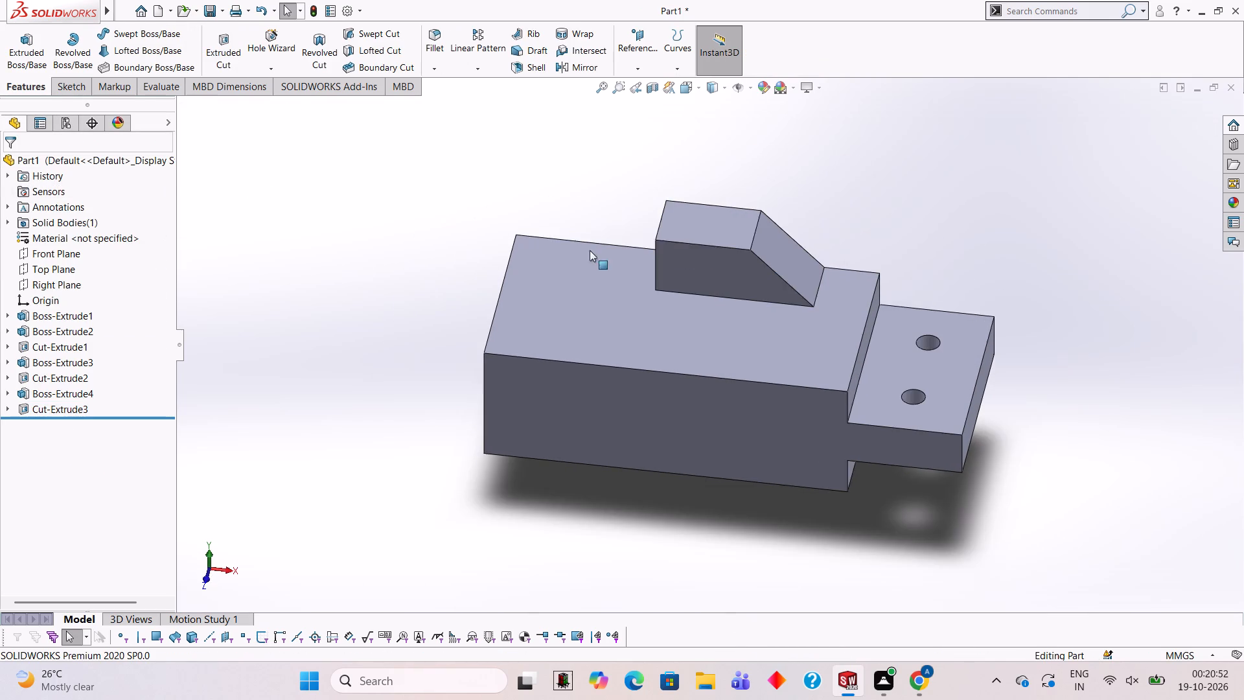
{"action": "middle_click_drag", "start_coordinate": [647, 338], "coordinate": [662, 207]}
{"action": "scroll", "coordinate": [848, 301], "scroll_direction": "up", "scroll_amount": 1}
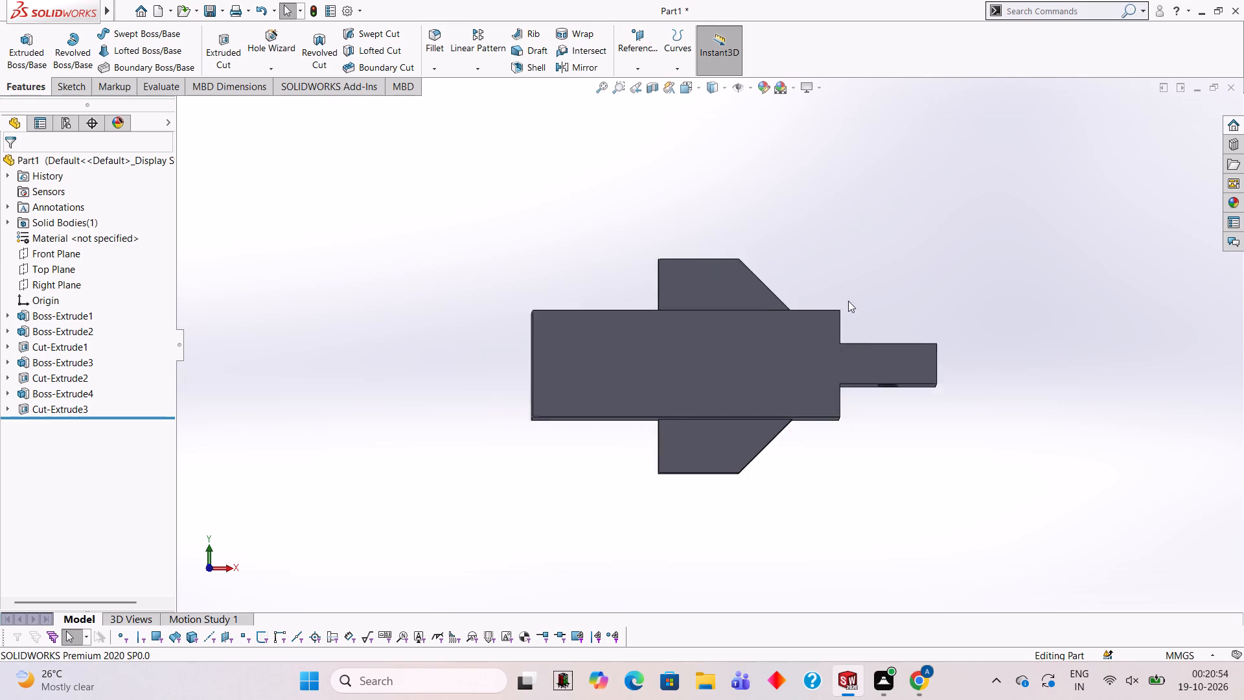
{"action": "scroll", "coordinate": [848, 301], "scroll_direction": "up", "scroll_amount": 1}
{"action": "scroll", "coordinate": [844, 297], "scroll_direction": "down", "scroll_amount": 1}
{"action": "scroll", "coordinate": [764, 428], "scroll_direction": "up", "scroll_amount": 2}
{"action": "scroll", "coordinate": [756, 415], "scroll_direction": "down", "scroll_amount": 1}
{"action": "middle_click_drag", "start_coordinate": [755, 413], "coordinate": [786, 415]}
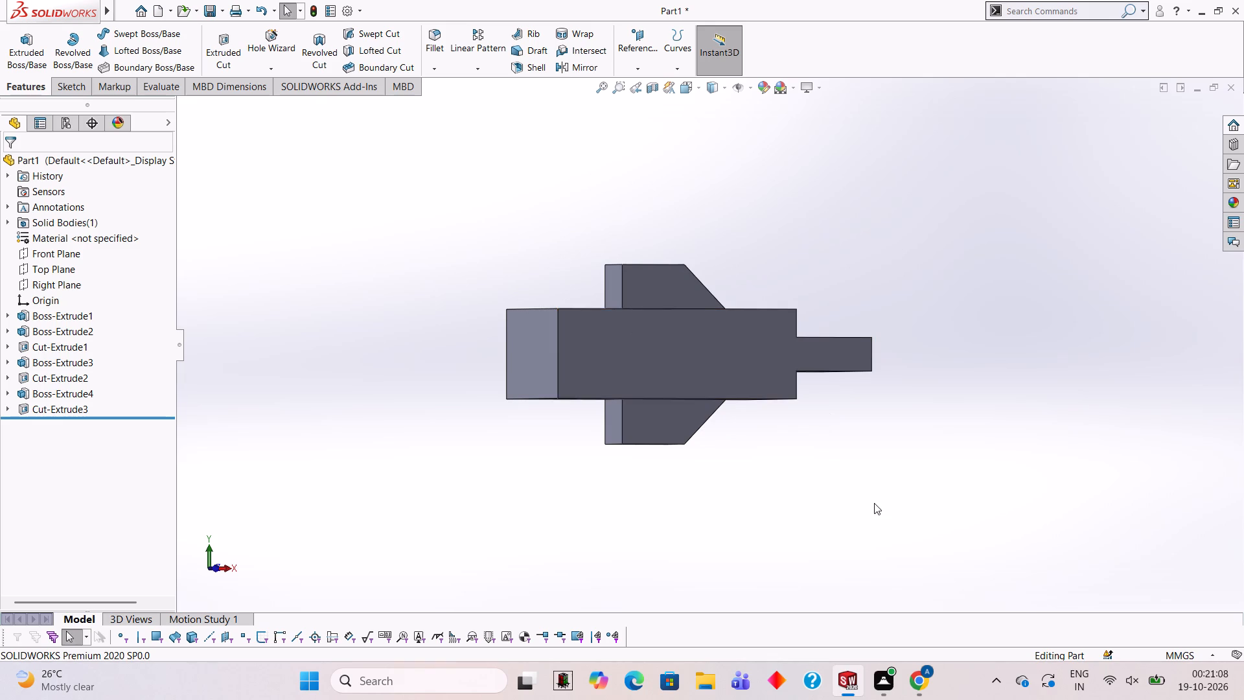
{"action": "scroll", "coordinate": [816, 377], "scroll_direction": "down", "scroll_amount": 2}
{"action": "scroll", "coordinate": [786, 375], "scroll_direction": "up", "scroll_amount": 2}
Start a sketch on the front face of the beveled underside boss, viewed straight on.
{"action": "middle_click_drag", "start_coordinate": [785, 375], "coordinate": [757, 255]}
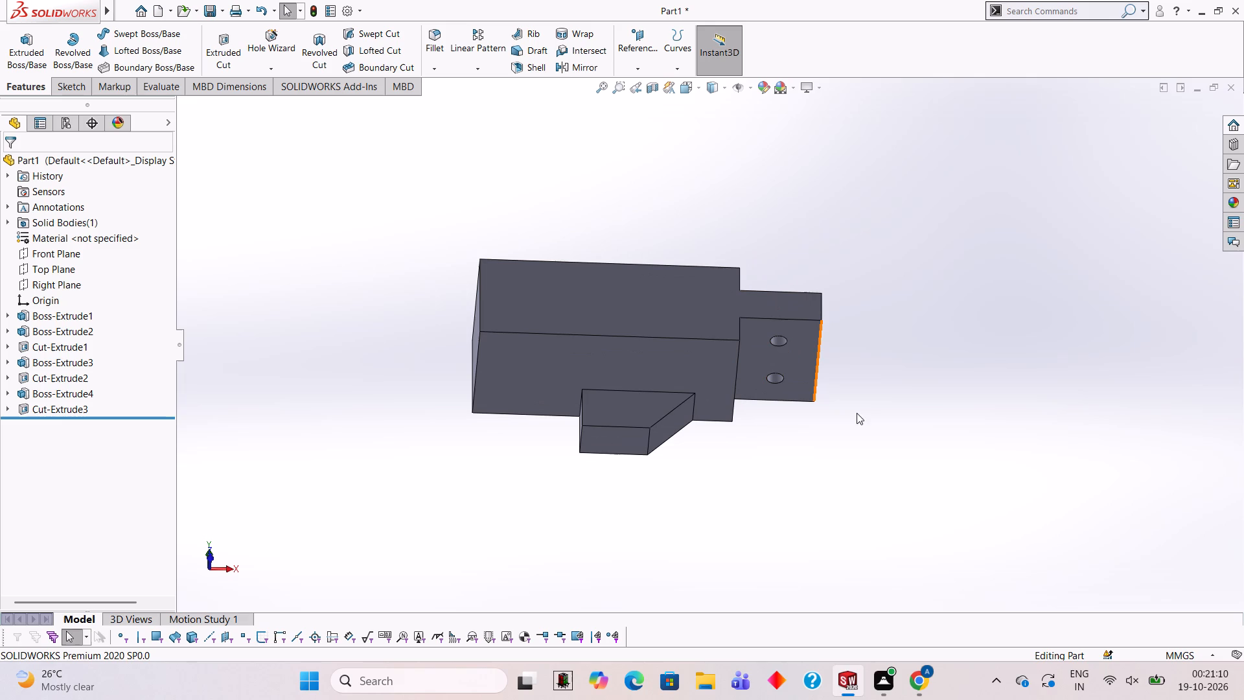
{"action": "middle_click_drag", "start_coordinate": [777, 329], "coordinate": [770, 397]}
{"action": "scroll", "coordinate": [770, 397], "scroll_direction": "down", "scroll_amount": 1}
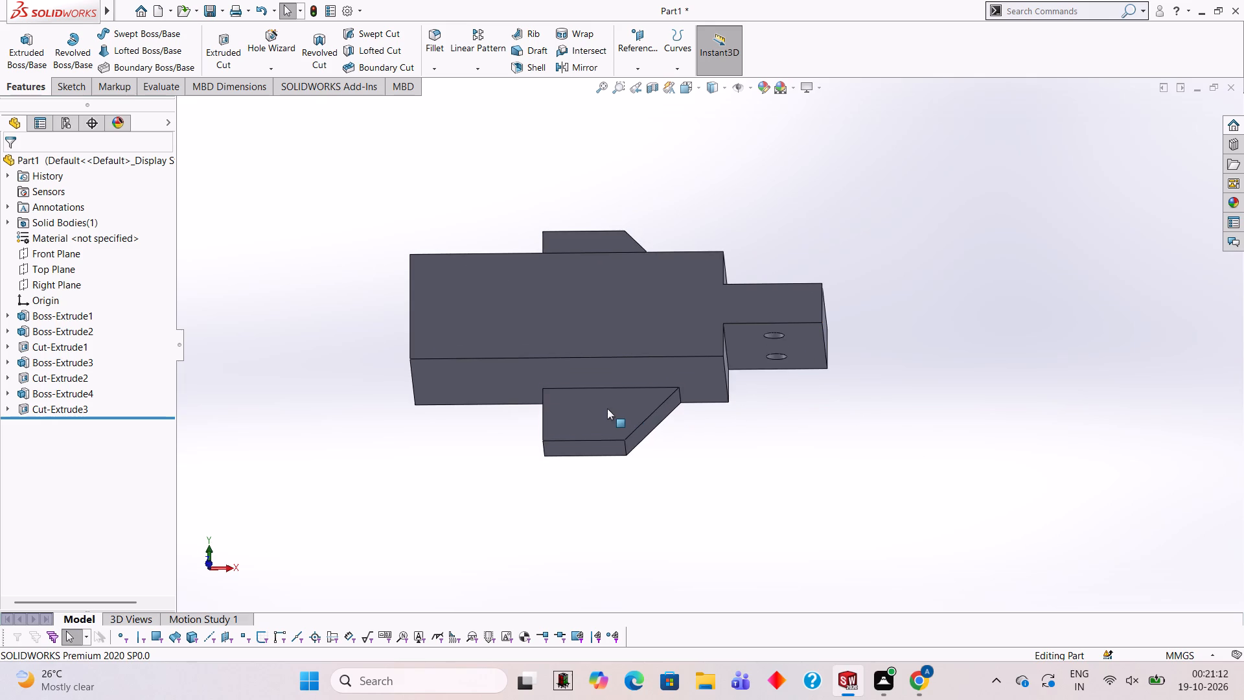
{"action": "left_click", "coordinate": [607, 408]}
{"action": "left_click", "coordinate": [669, 377]}
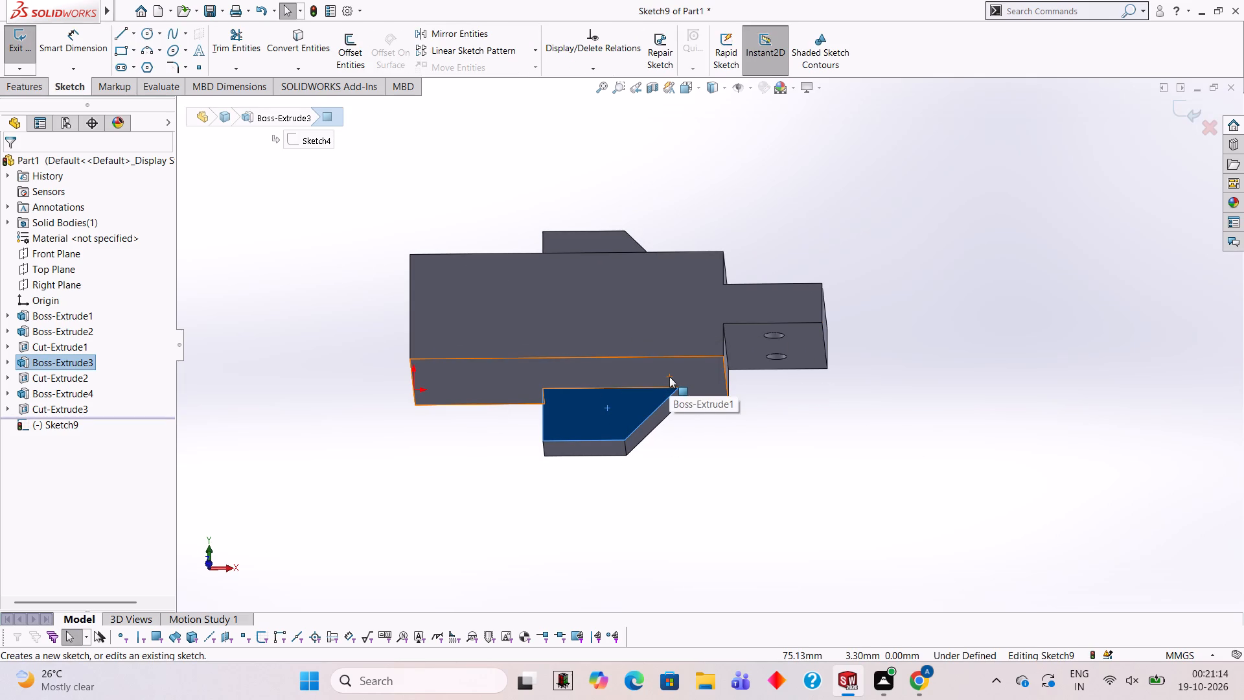
{"action": "key", "text": "ctrl+8"}
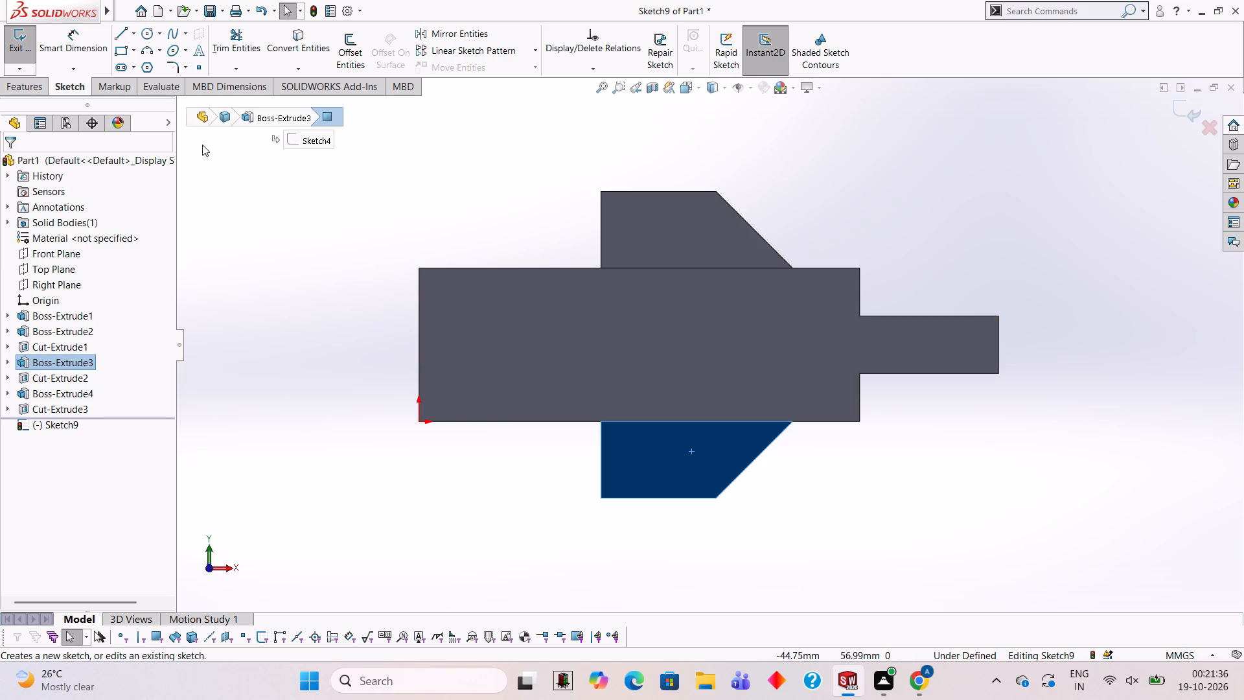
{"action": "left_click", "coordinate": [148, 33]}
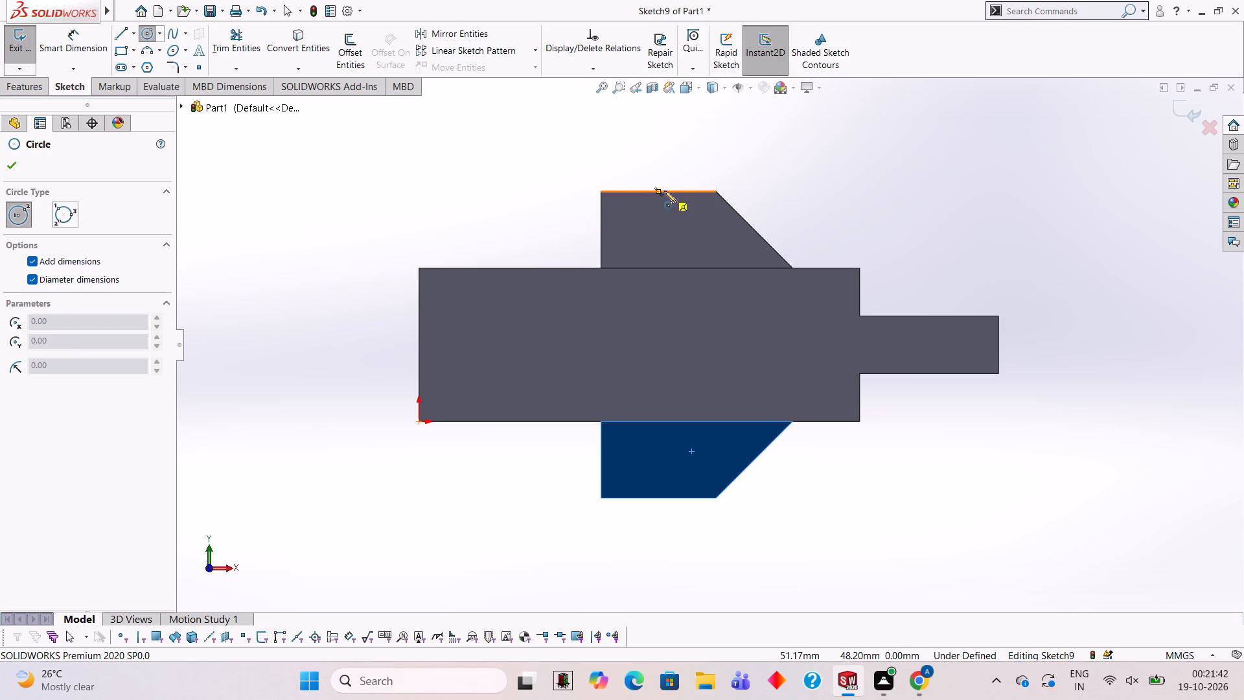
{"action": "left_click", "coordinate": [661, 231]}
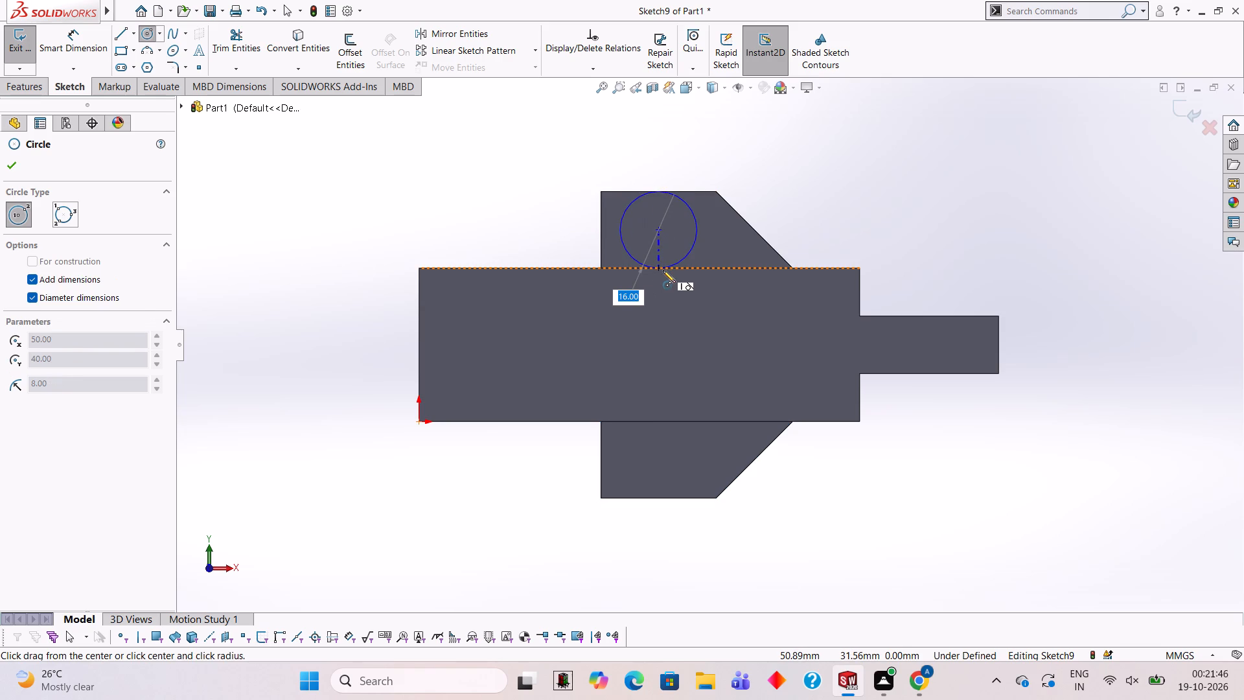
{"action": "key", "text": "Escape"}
Draw a 48 mm vertical locating line from the top boss, level with its top edge's midpoint and at mid-height, down to the underside boss.
{"action": "left_click", "coordinate": [121, 30]}
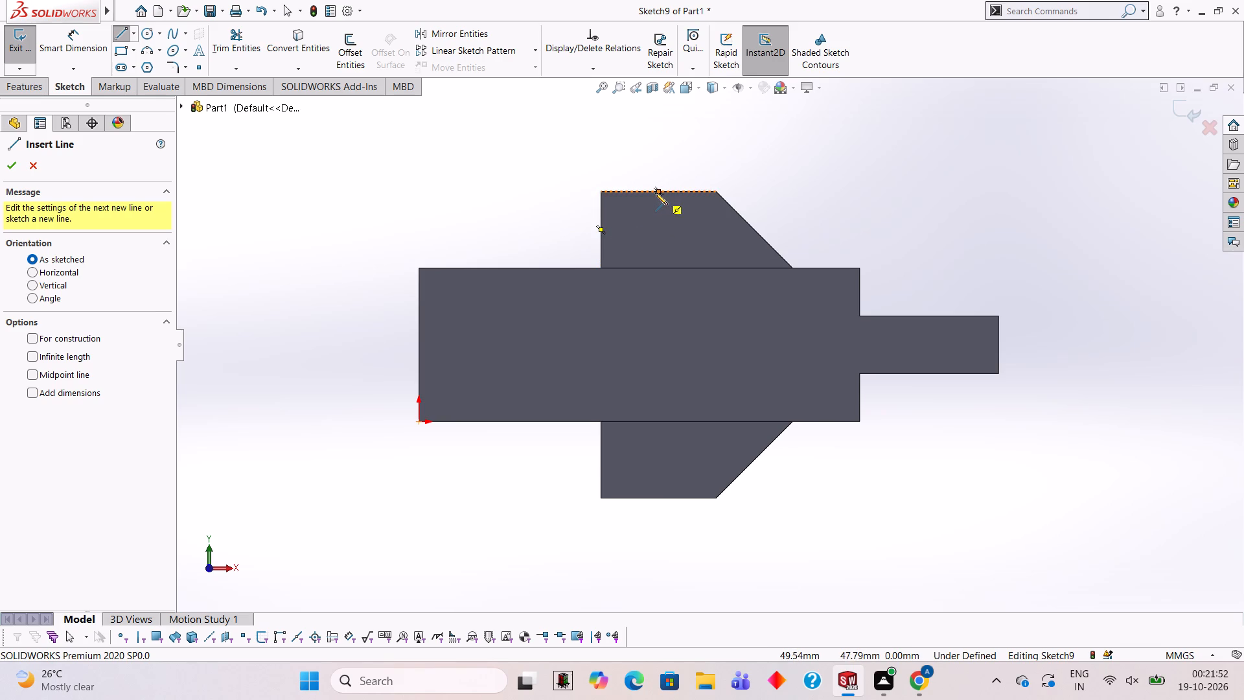
{"action": "left_click", "coordinate": [658, 231]}
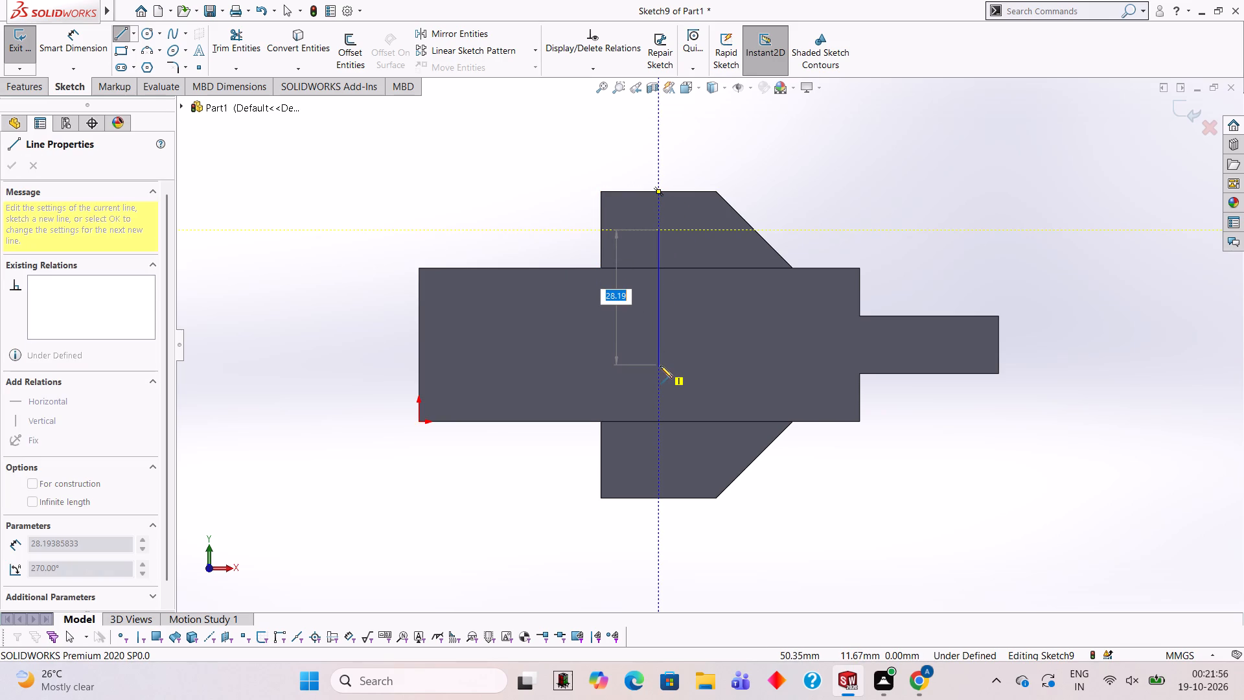
{"action": "type", "text": "48"}
{"action": "key", "text": "Return"}
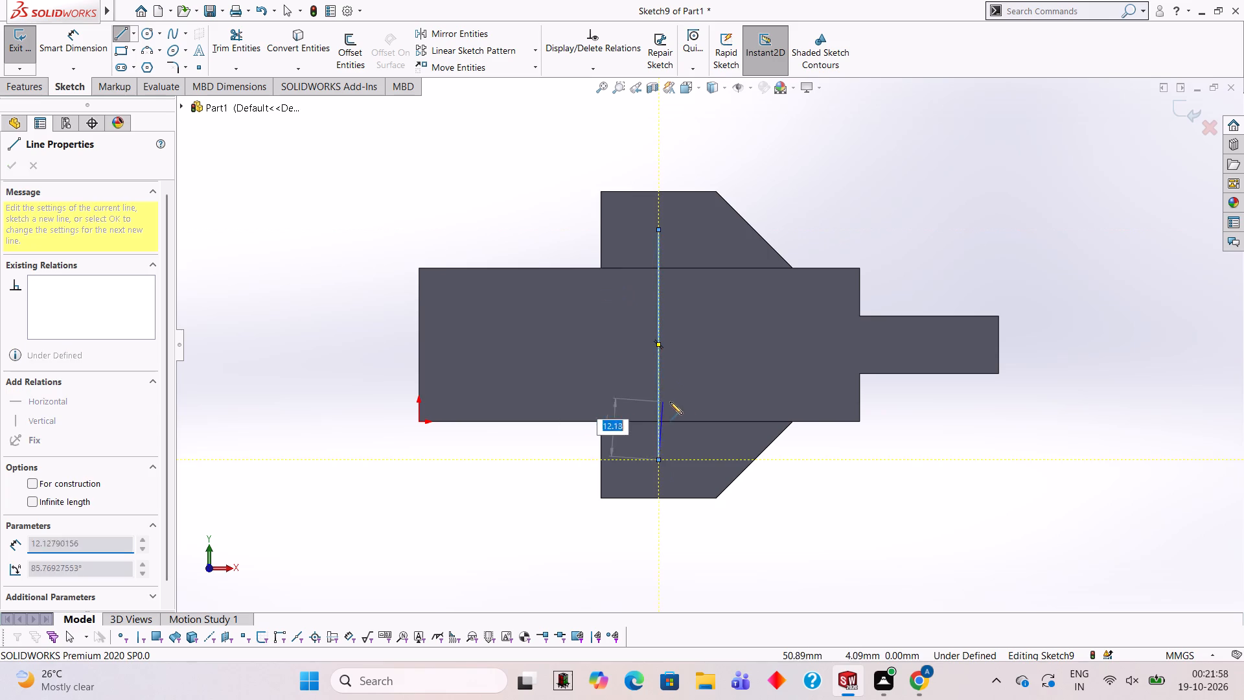
{"action": "key", "text": "Escape"}
{"action": "key", "text": "0"}
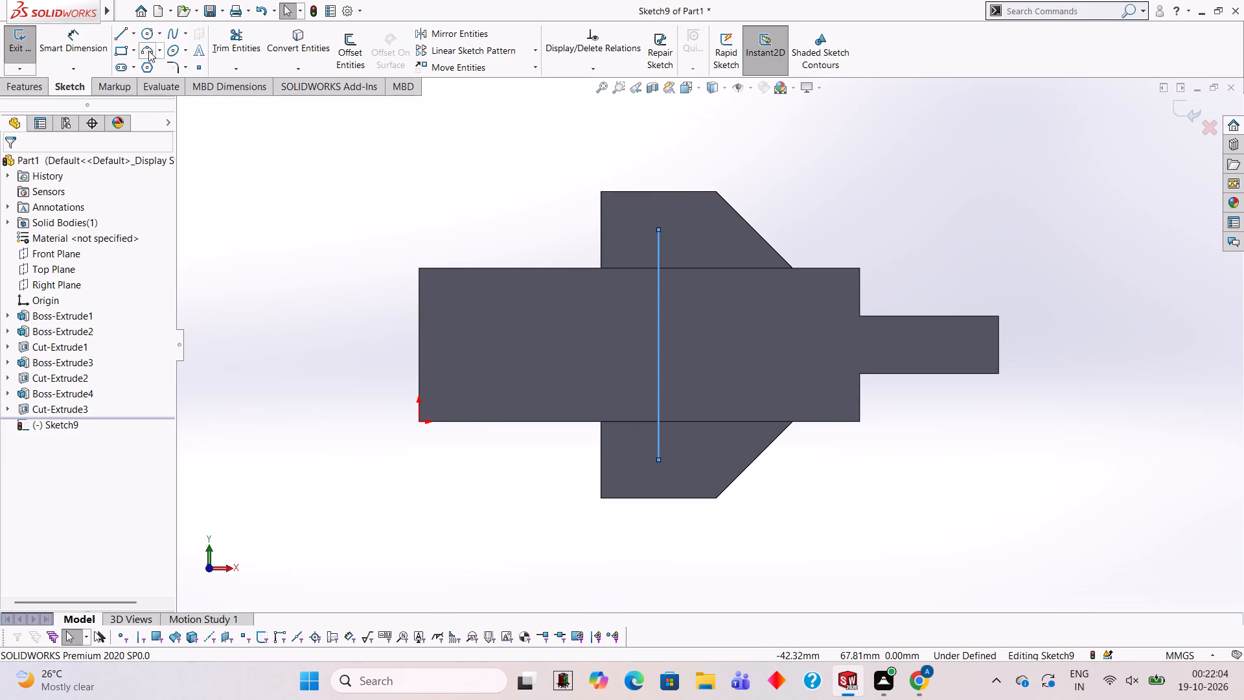
Draw a 6 mm diameter circle at each end of the vertical locating line, one on each boss.
{"action": "left_click", "coordinate": [150, 30]}
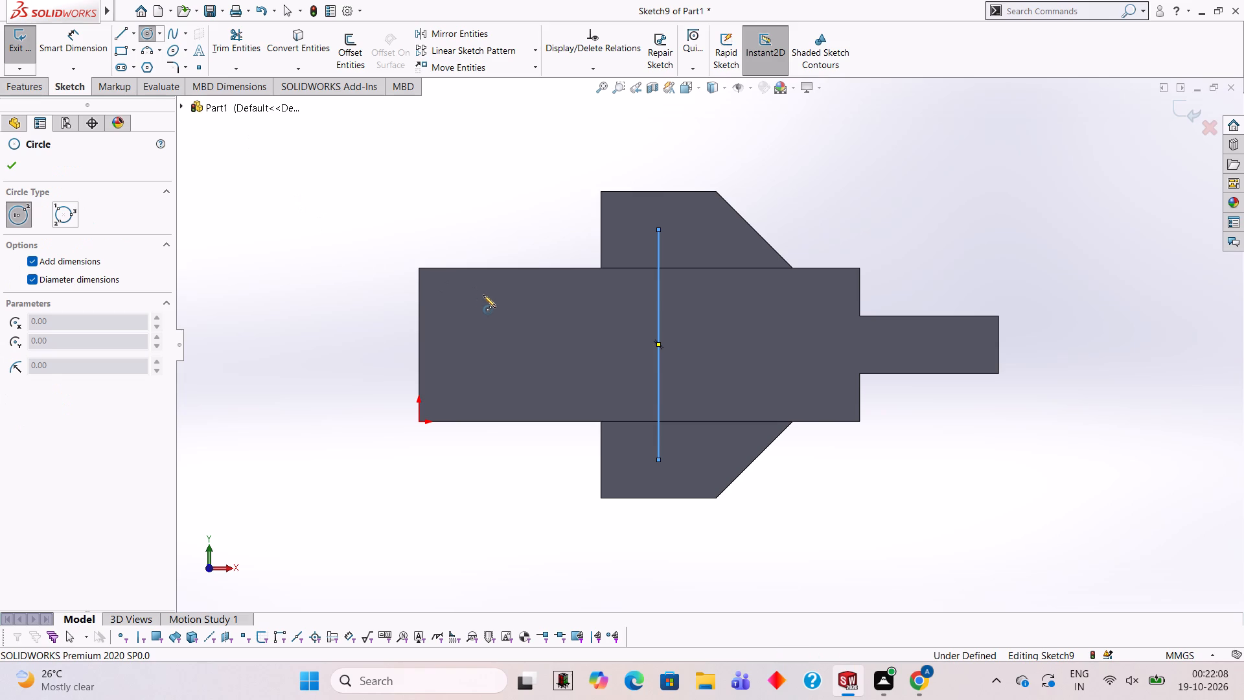
{"action": "left_click", "coordinate": [657, 228]}
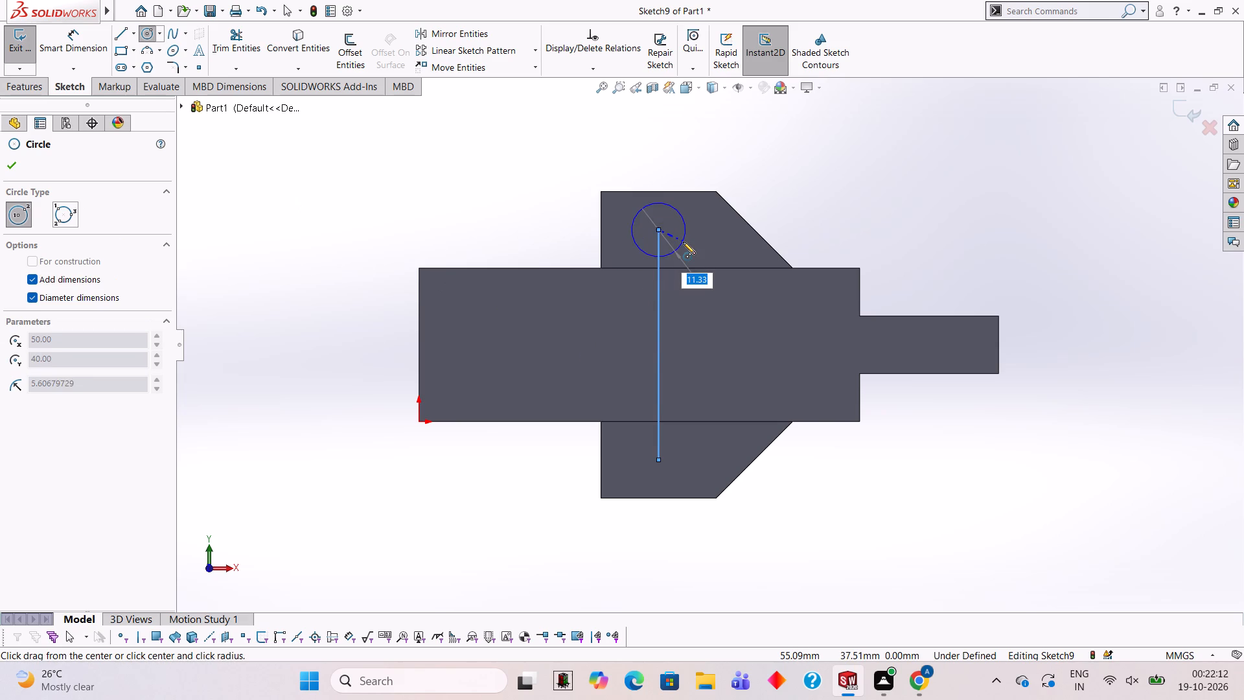
{"action": "key", "text": "6"}
{"action": "key", "text": "Return"}
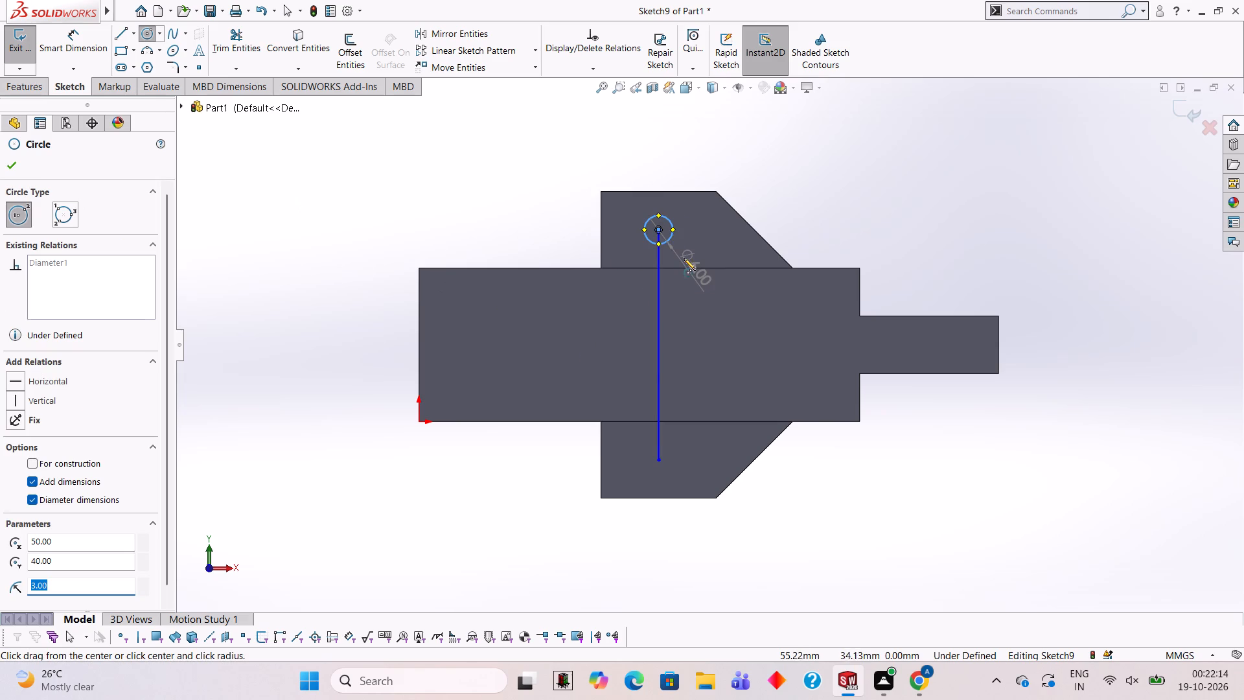
{"action": "left_click", "coordinate": [660, 460]}
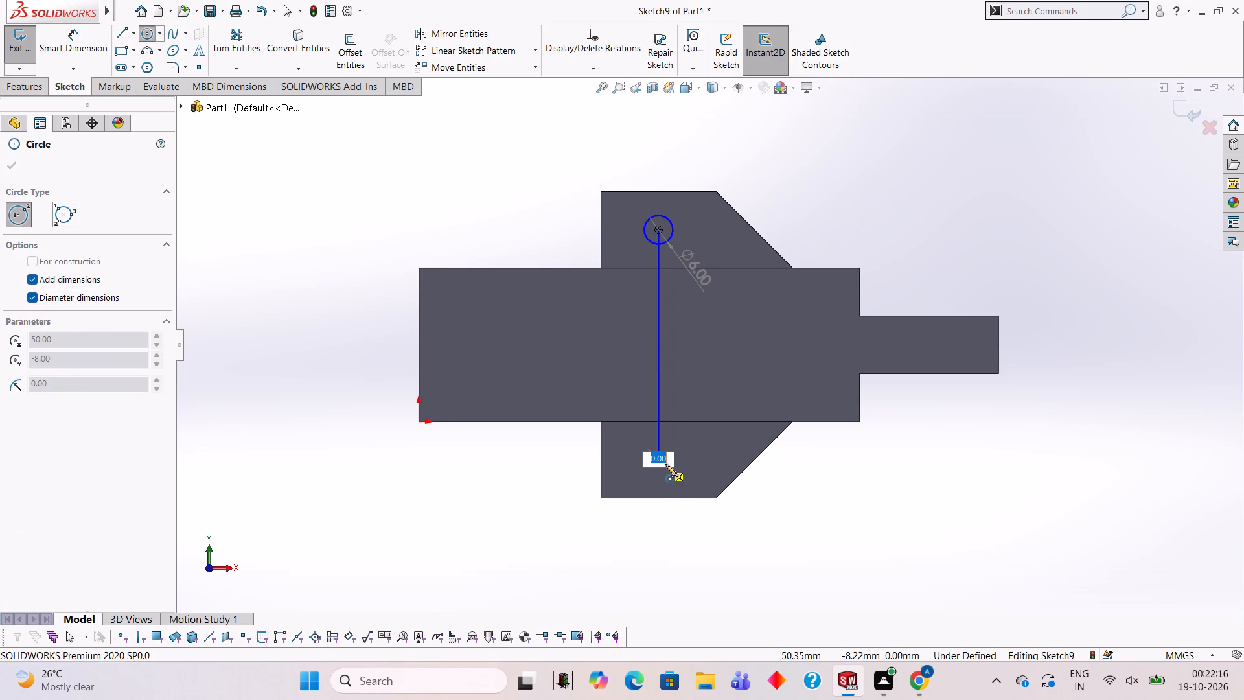
{"action": "key", "text": "6"}
{"action": "key", "text": "Return"}
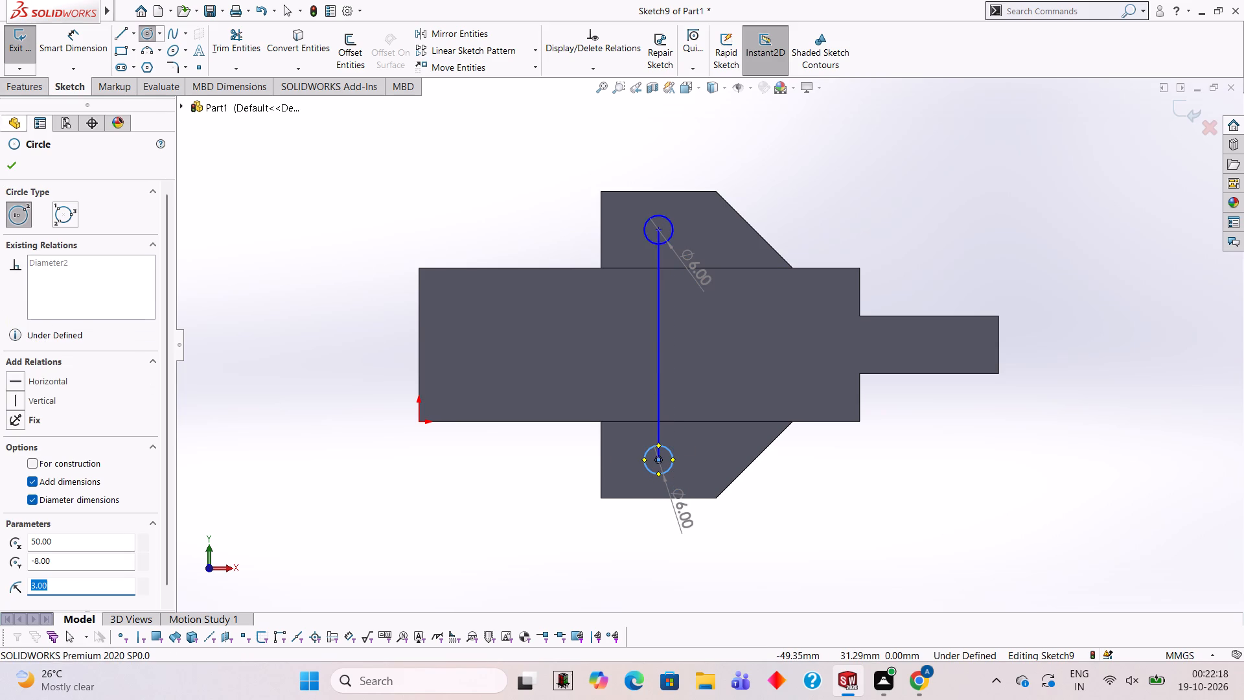
Trim away the vertical locating line between and inside the two circles.
{"action": "left_click", "coordinate": [255, 47]}
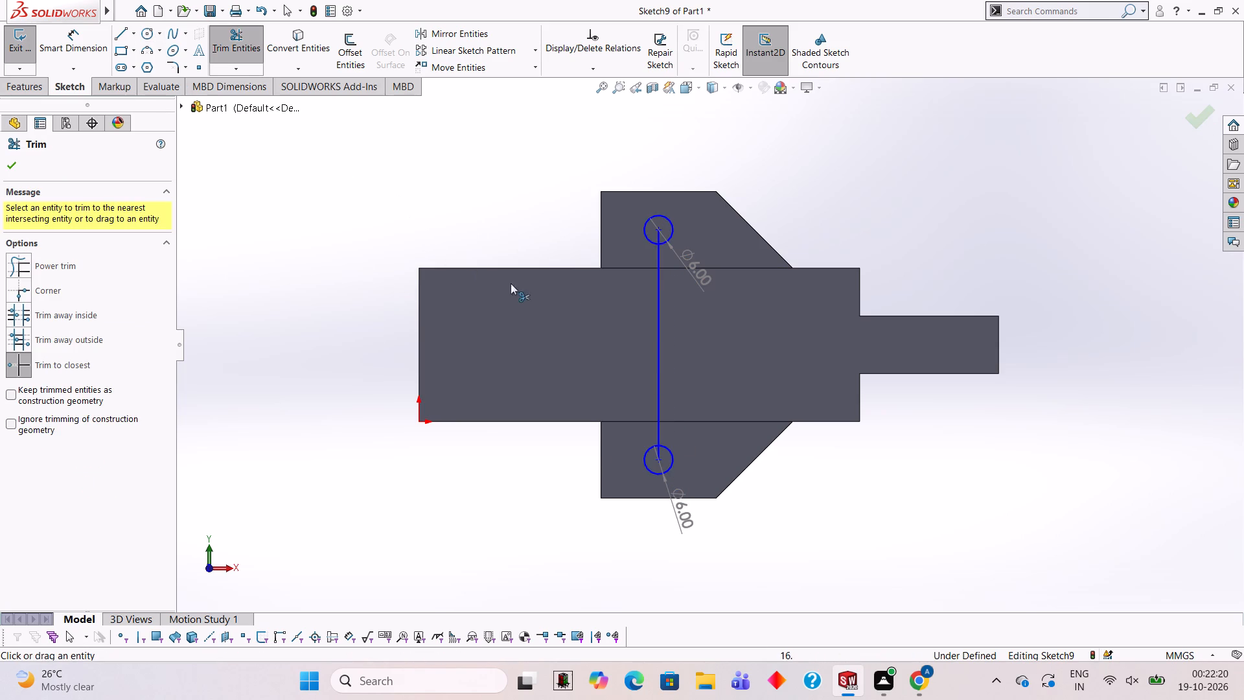
{"action": "left_click", "coordinate": [658, 314]}
{"action": "left_click", "coordinate": [659, 237]}
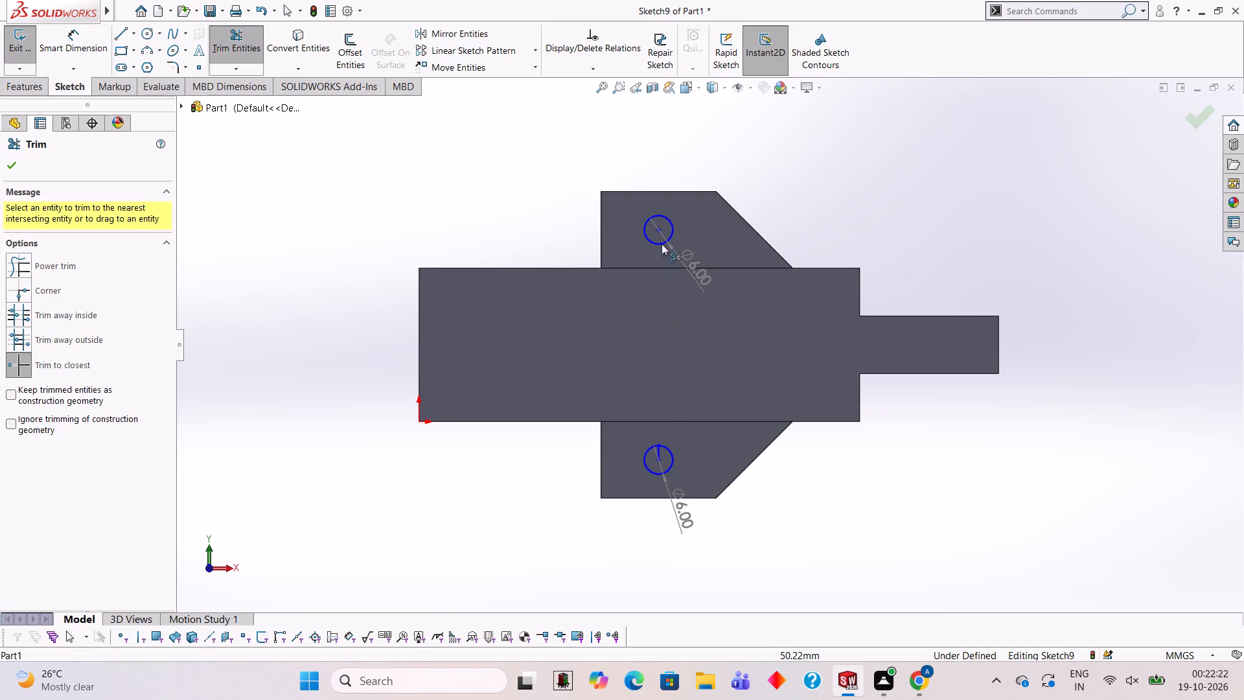
{"action": "left_click", "coordinate": [658, 462]}
Add a 6 mm diameter dimension to each circle, on the top boss and on the underside boss.
{"action": "left_click", "coordinate": [105, 43]}
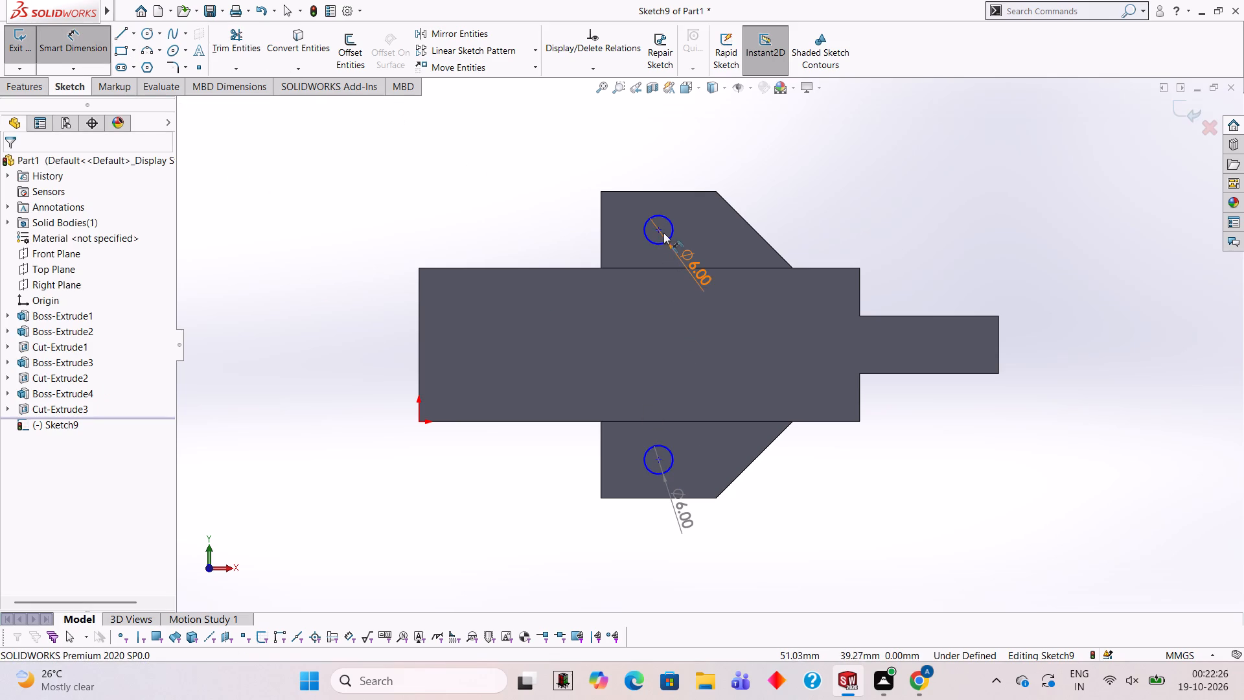
{"action": "left_click", "coordinate": [662, 218]}
{"action": "left_click", "coordinate": [675, 148]}
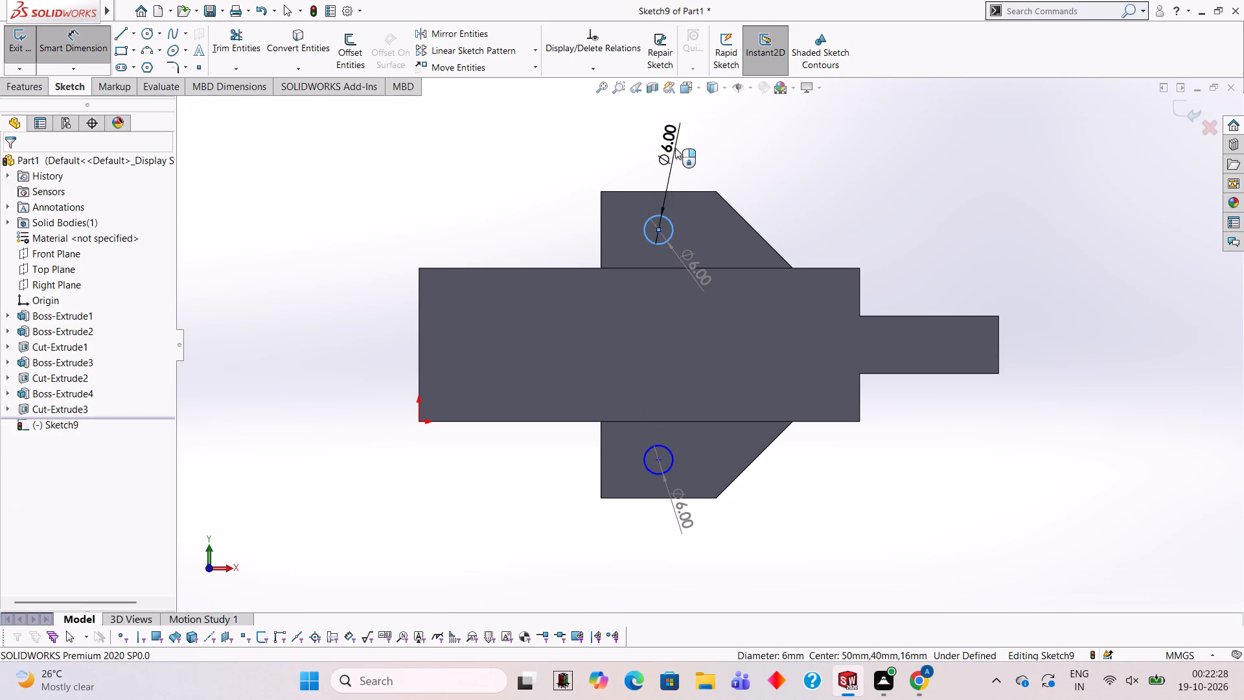
{"action": "left_click", "coordinate": [624, 122]}
{"action": "left_click", "coordinate": [772, 200]}
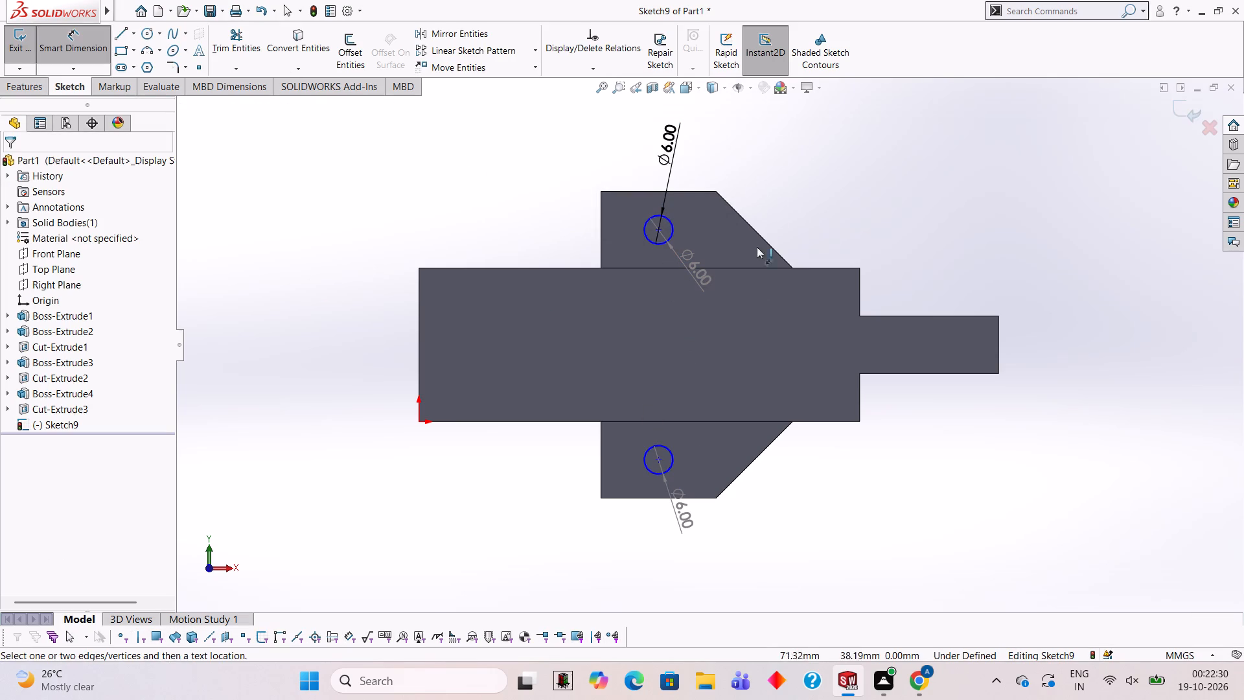
{"action": "left_click", "coordinate": [647, 473]}
{"action": "left_click", "coordinate": [595, 524]}
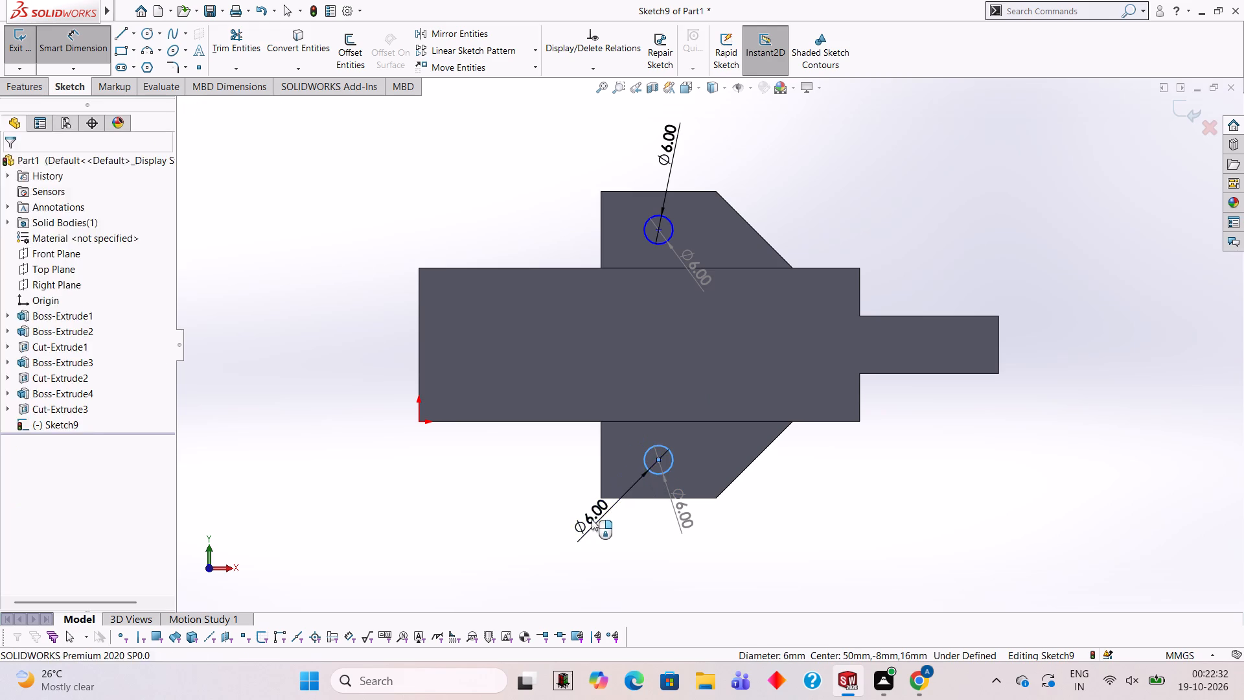
{"action": "left_click", "coordinate": [537, 509]}
{"action": "left_click", "coordinate": [519, 494]}
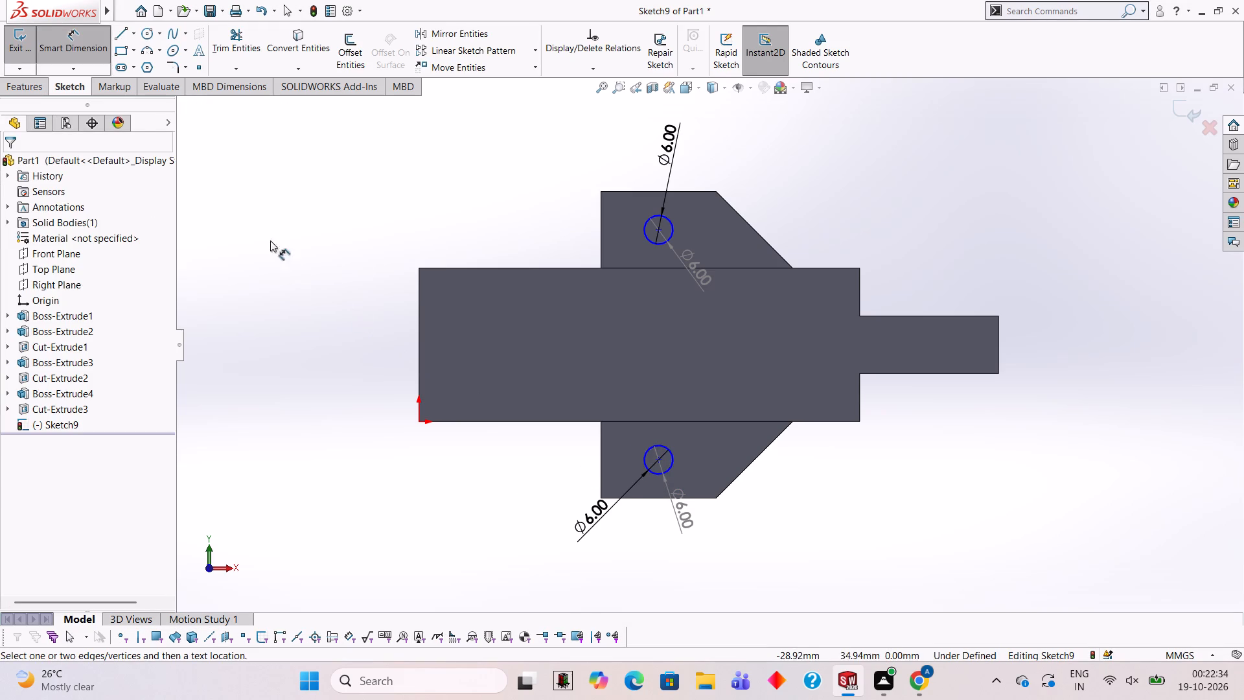
Cut-extrude both 6 mm circles to a blind depth of 16 mm through the top and underside bosses.
{"action": "left_click", "coordinate": [39, 86]}
{"action": "left_click", "coordinate": [242, 44]}
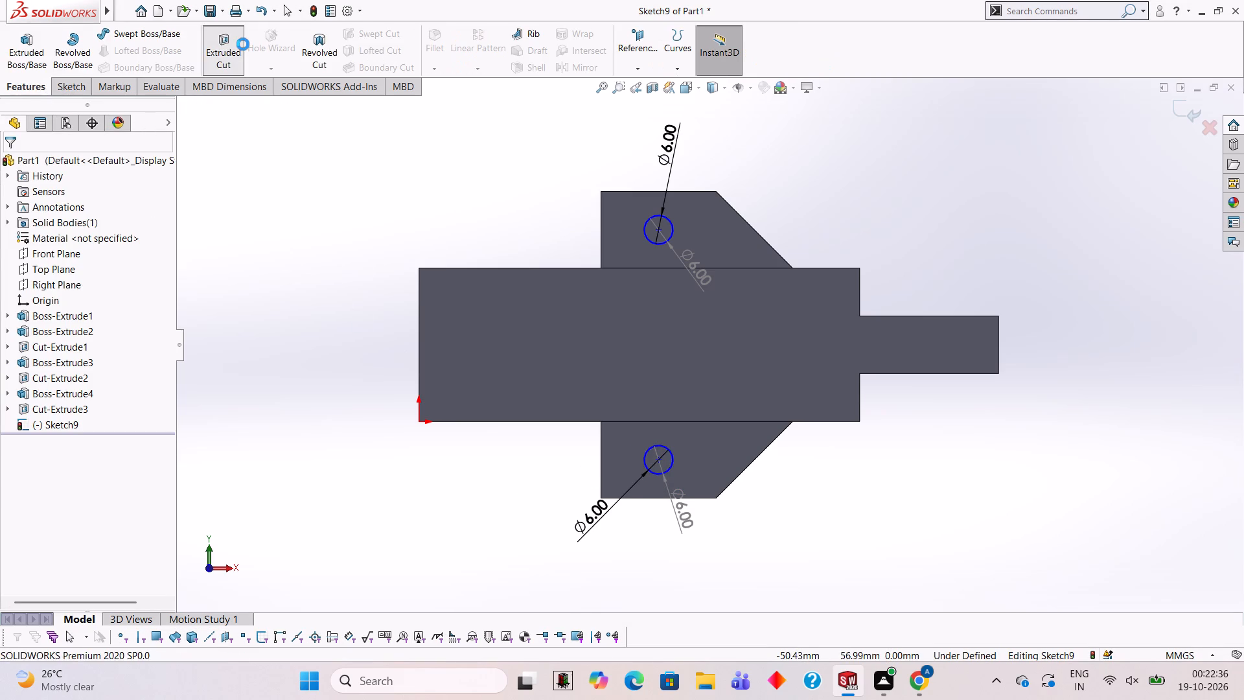
{"action": "middle_click_drag", "start_coordinate": [851, 500], "coordinate": [822, 355]}
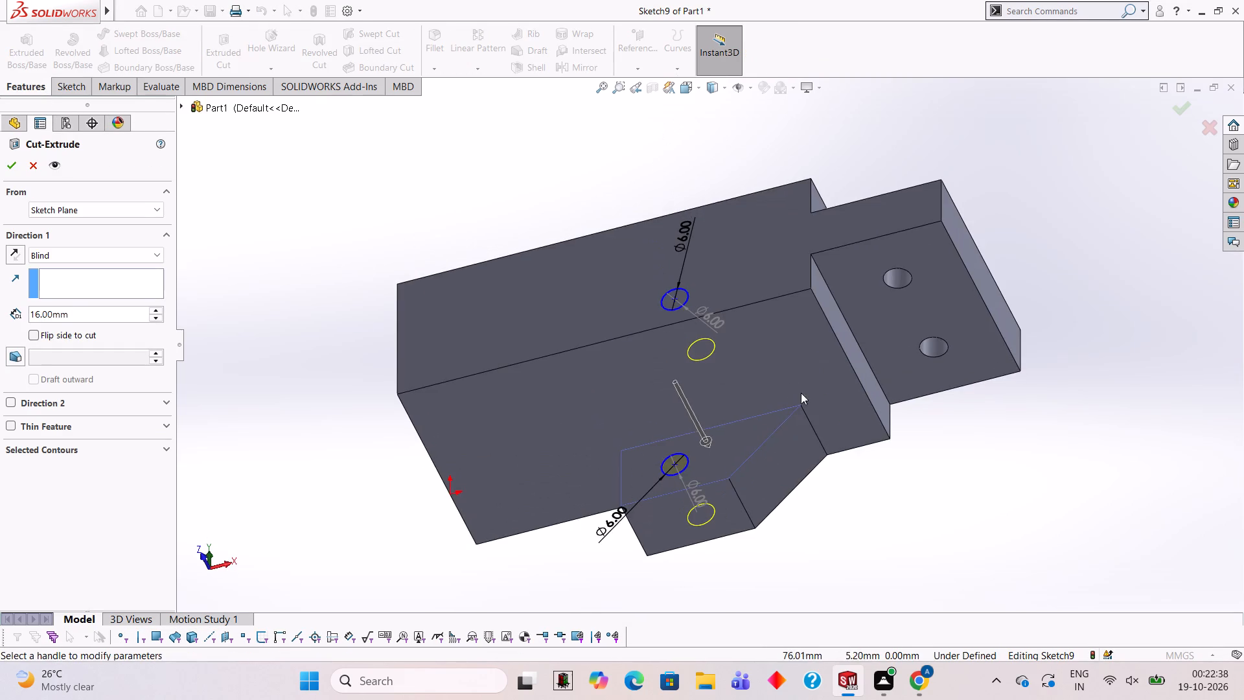
{"action": "scroll", "coordinate": [806, 395], "scroll_direction": "up", "scroll_amount": 1}
{"action": "scroll", "coordinate": [820, 400], "scroll_direction": "down", "scroll_amount": 1}
{"action": "middle_click_drag", "start_coordinate": [821, 400], "coordinate": [641, 410]}
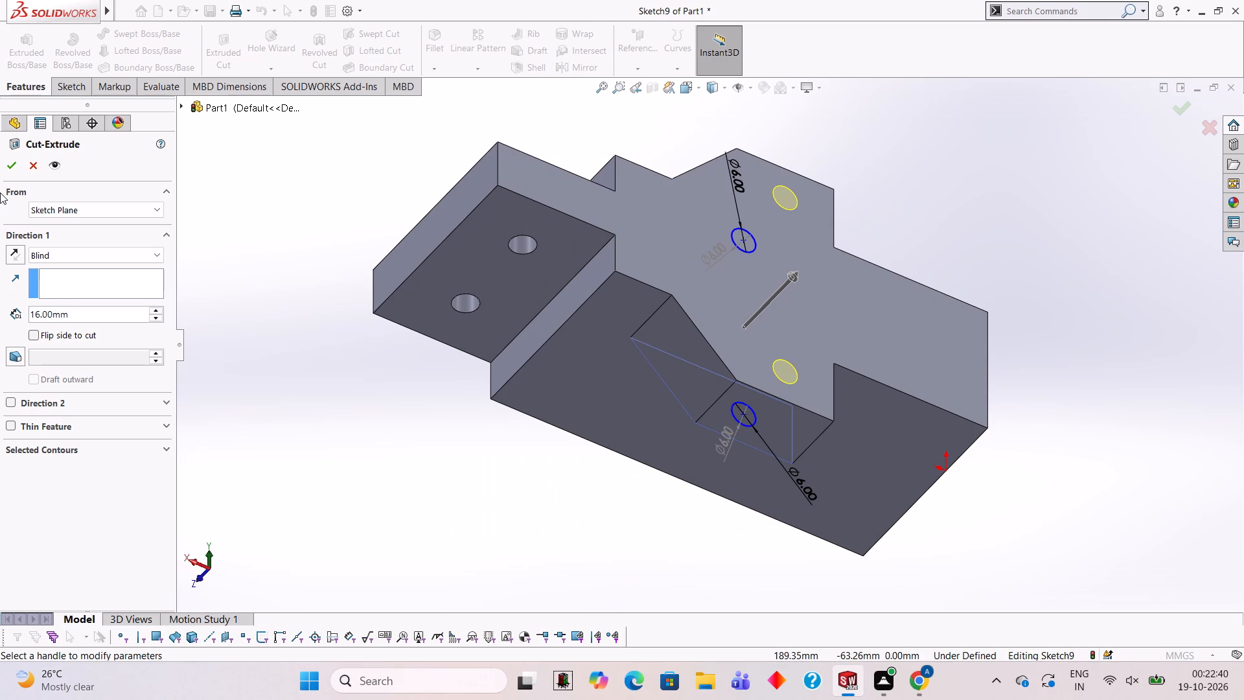
{"action": "left_click", "coordinate": [1, 165]}
{"action": "left_click", "coordinate": [14, 163]}
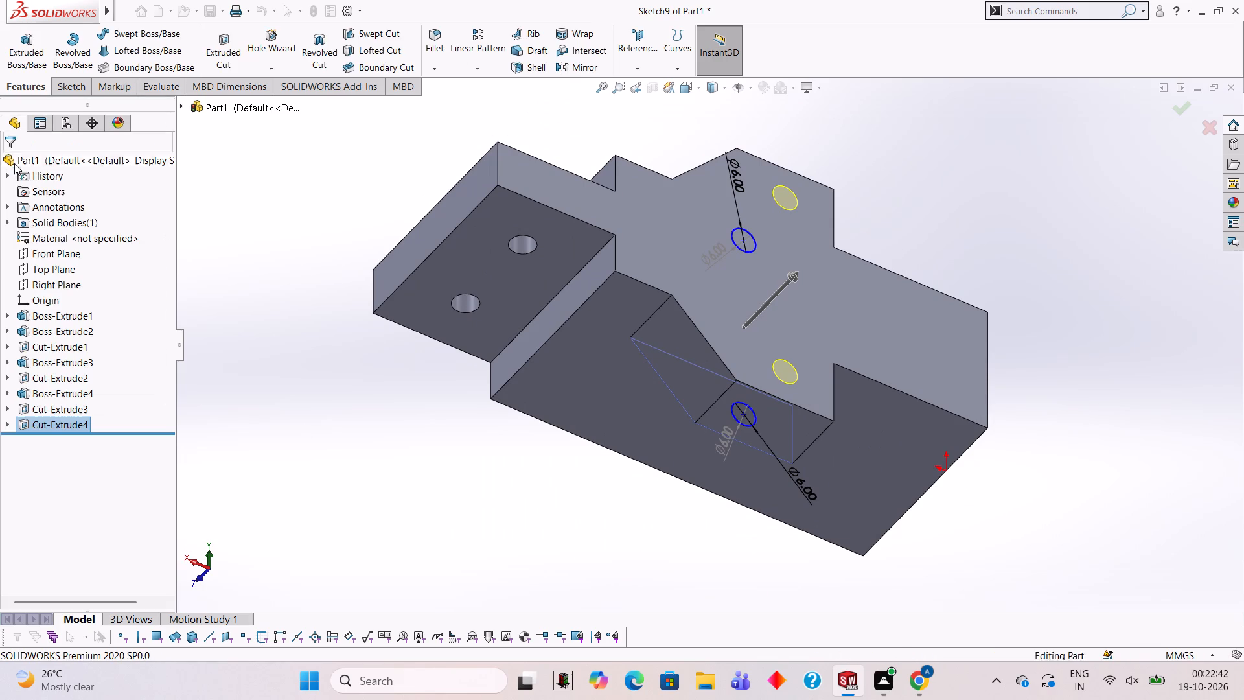
{"action": "left_click", "coordinate": [264, 261]}
Start a sketch on the main block's underside face, viewed straight on.
{"action": "middle_click_drag", "start_coordinate": [413, 374], "coordinate": [684, 465]}
{"action": "scroll", "coordinate": [678, 463], "scroll_direction": "up", "scroll_amount": 2}
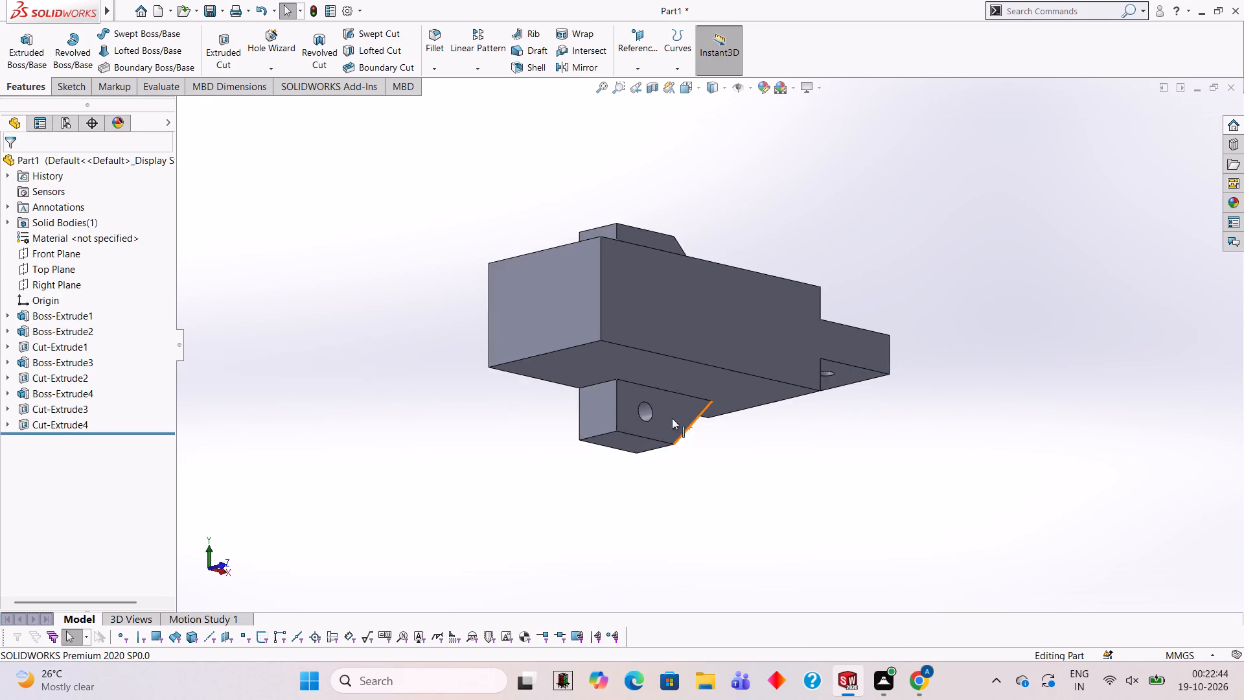
{"action": "middle_click_drag", "start_coordinate": [673, 420], "coordinate": [653, 493]}
{"action": "middle_click_drag", "start_coordinate": [653, 493], "coordinate": [614, 458]}
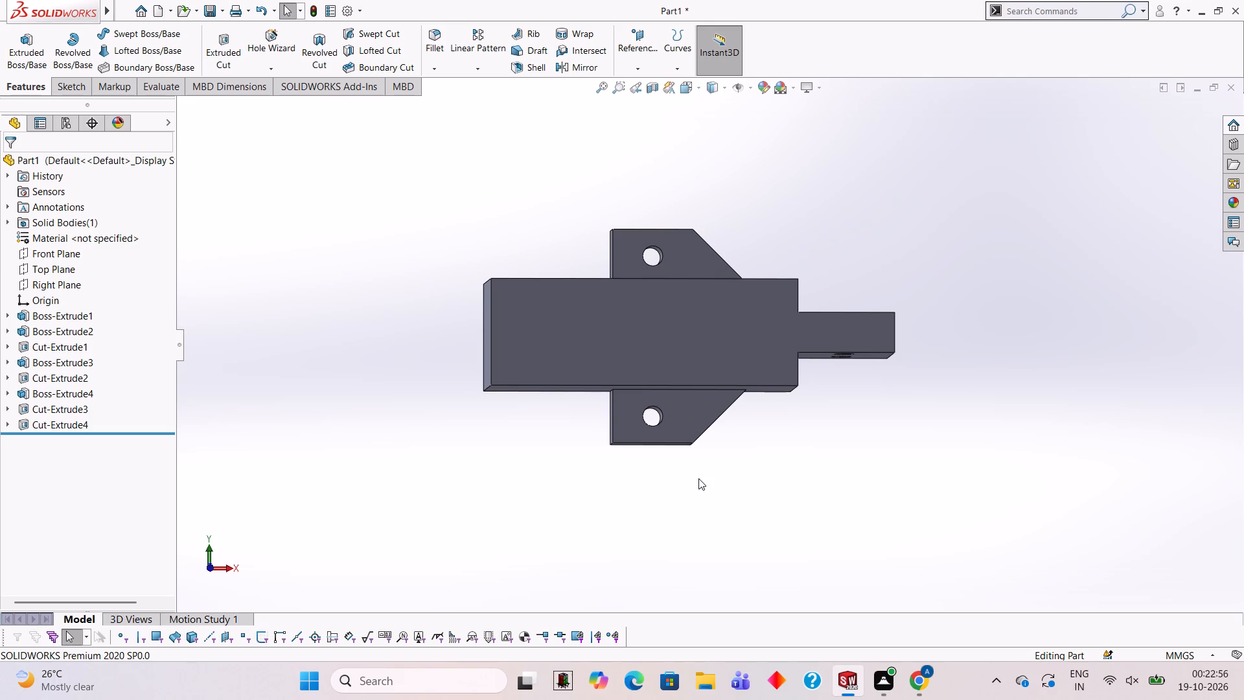
{"action": "middle_click_drag", "start_coordinate": [806, 435], "coordinate": [785, 239]}
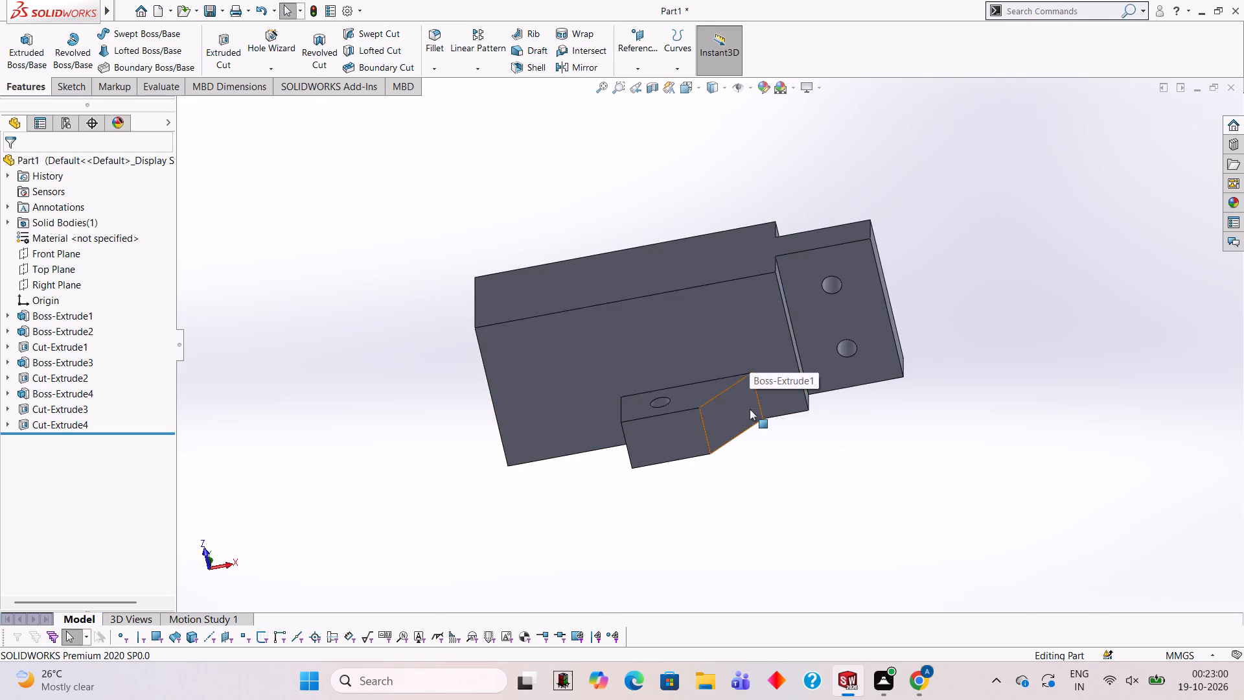
{"action": "left_click", "coordinate": [509, 370]}
{"action": "left_click", "coordinate": [560, 332]}
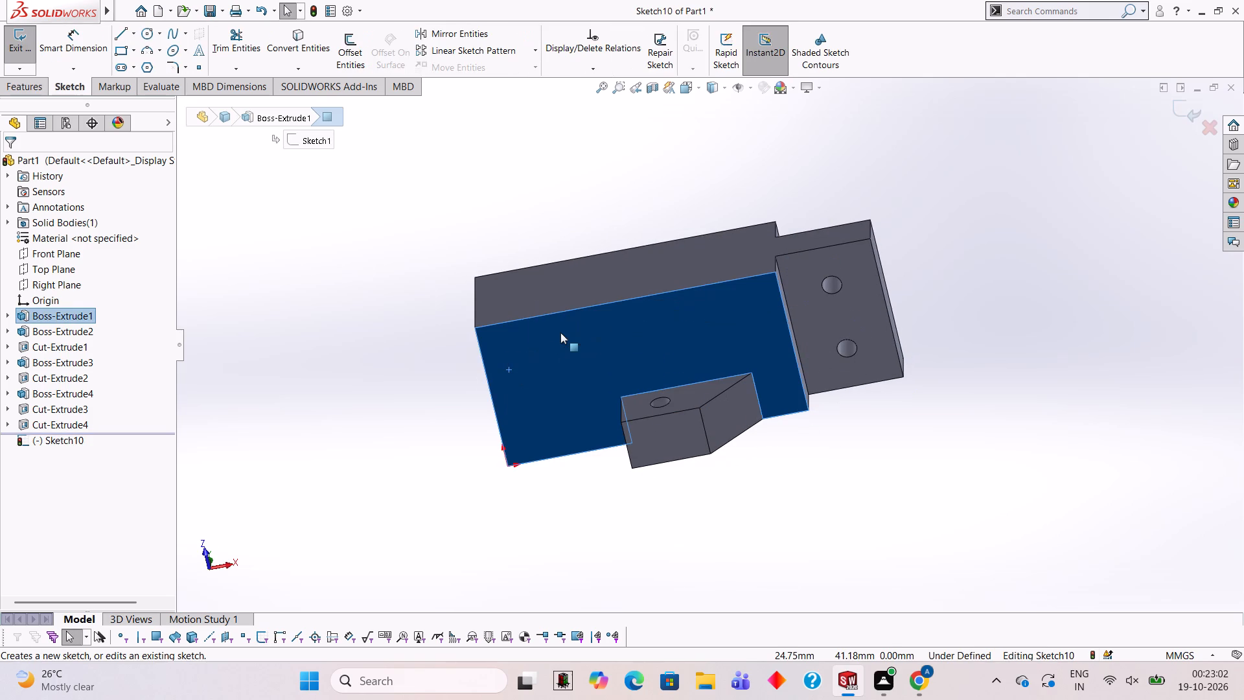
{"action": "key", "text": "ctrl+8"}
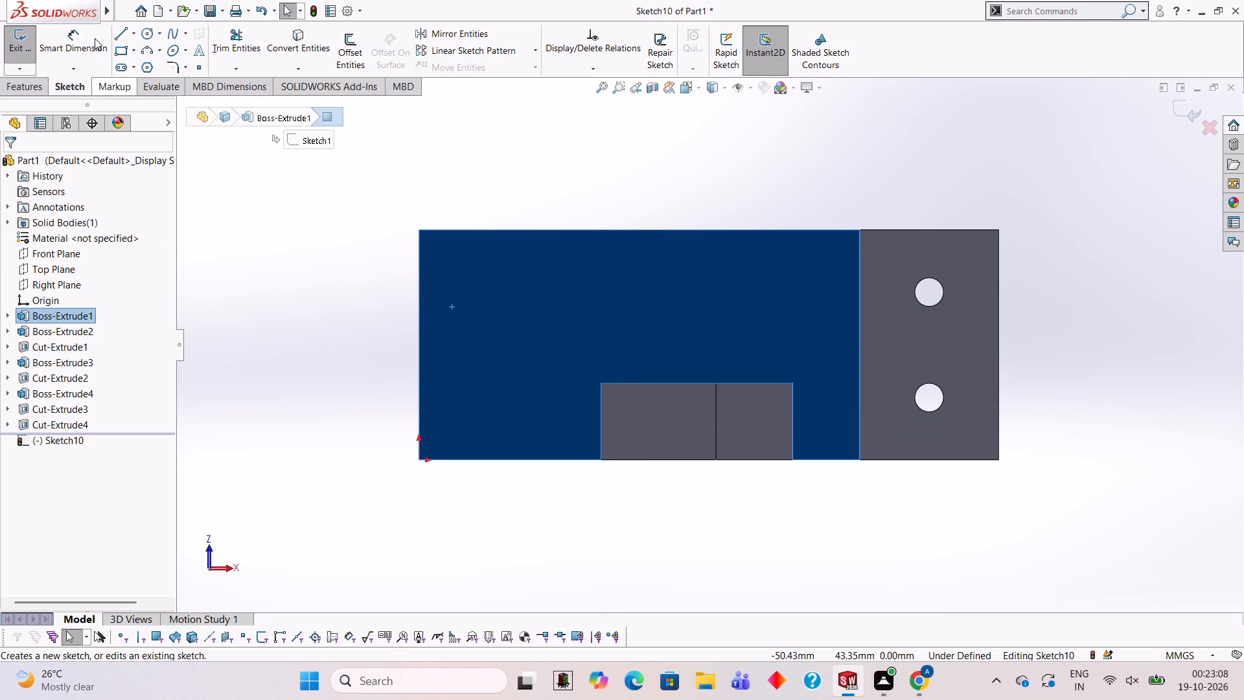
Draw a 12 mm horizontal locating line from the origin along the underside face's edge.
{"action": "left_click", "coordinate": [121, 38]}
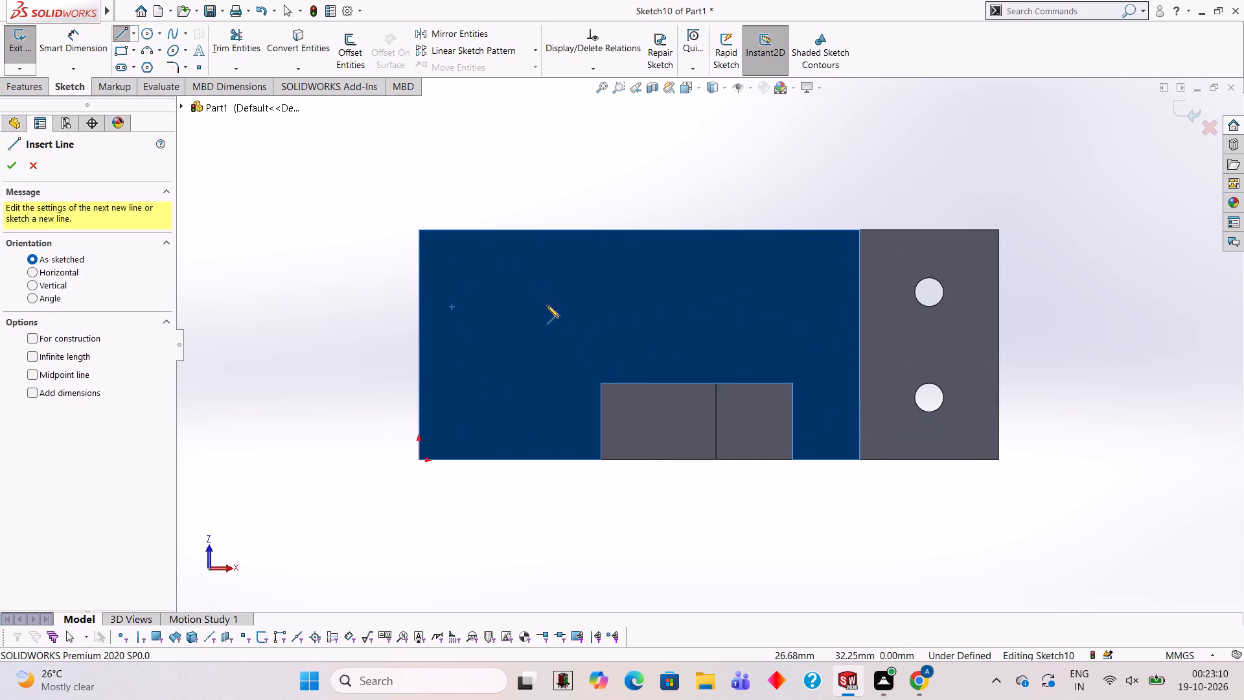
{"action": "left_click", "coordinate": [416, 459]}
{"action": "type", "text": "12"}
{"action": "key", "text": "Return"}
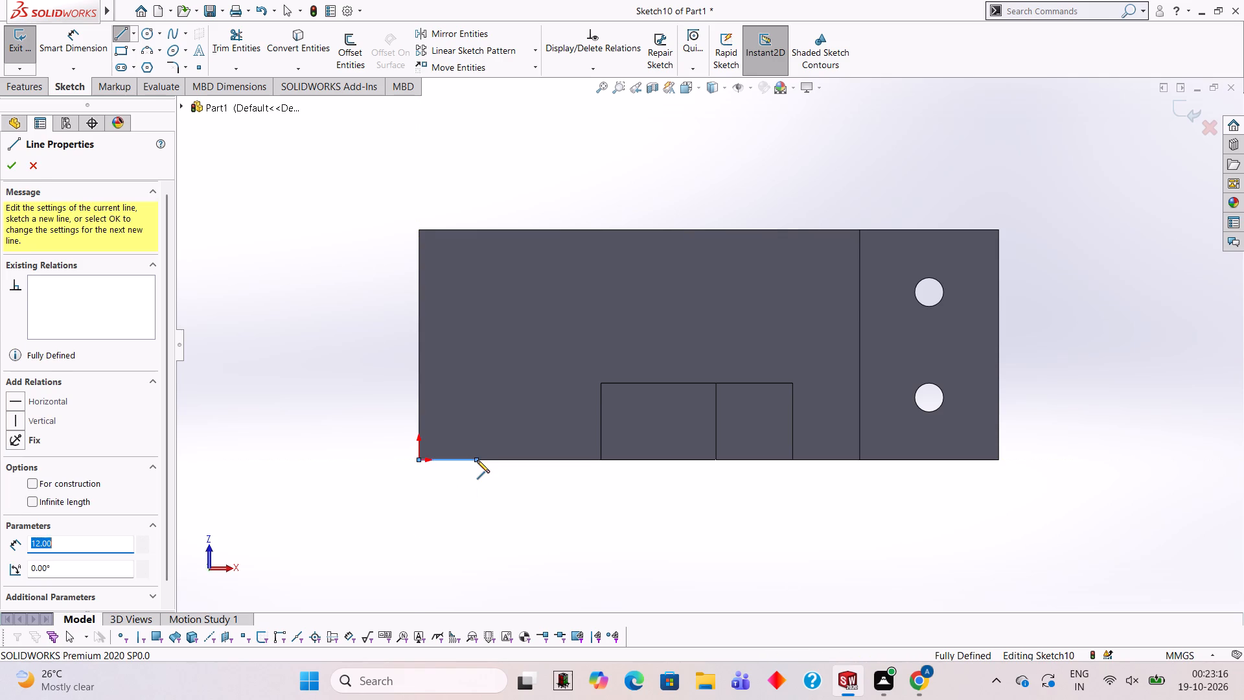
{"action": "key", "text": "Escape"}
{"action": "key", "text": "Escape"}
Draw a 44 mm vertical locating line across the underside face from the free end of the 12 mm line.
{"action": "left_click", "coordinate": [121, 27]}
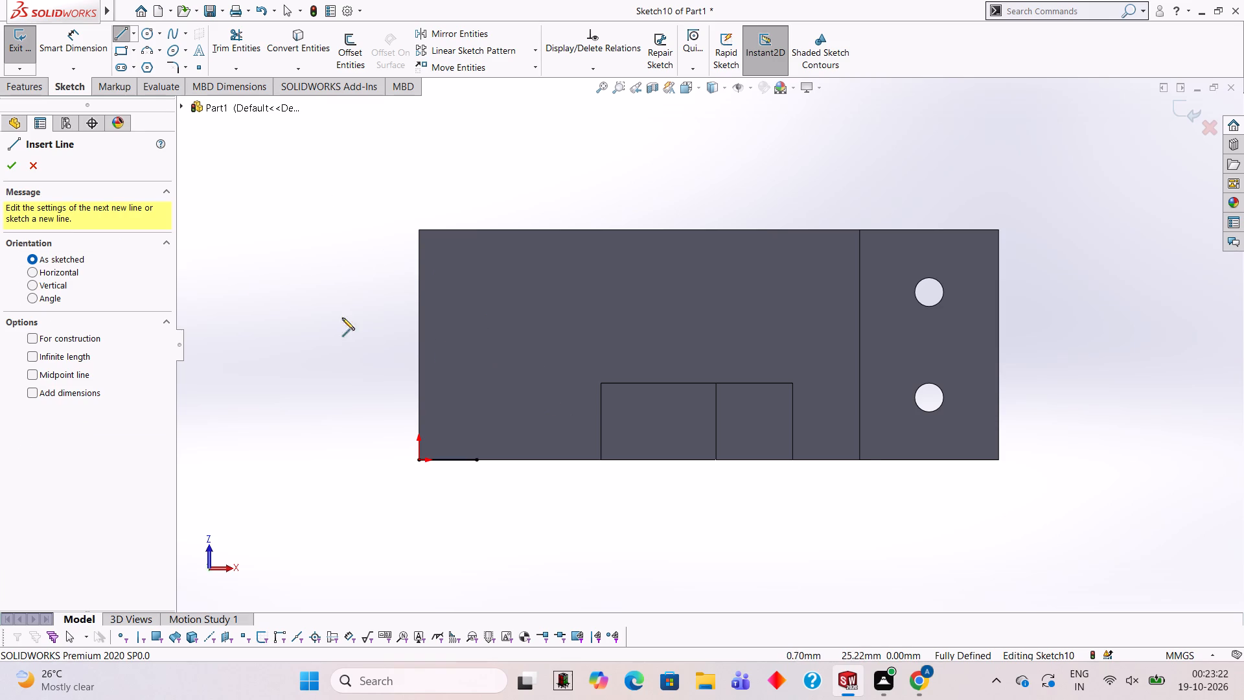
{"action": "left_click", "coordinate": [476, 461]}
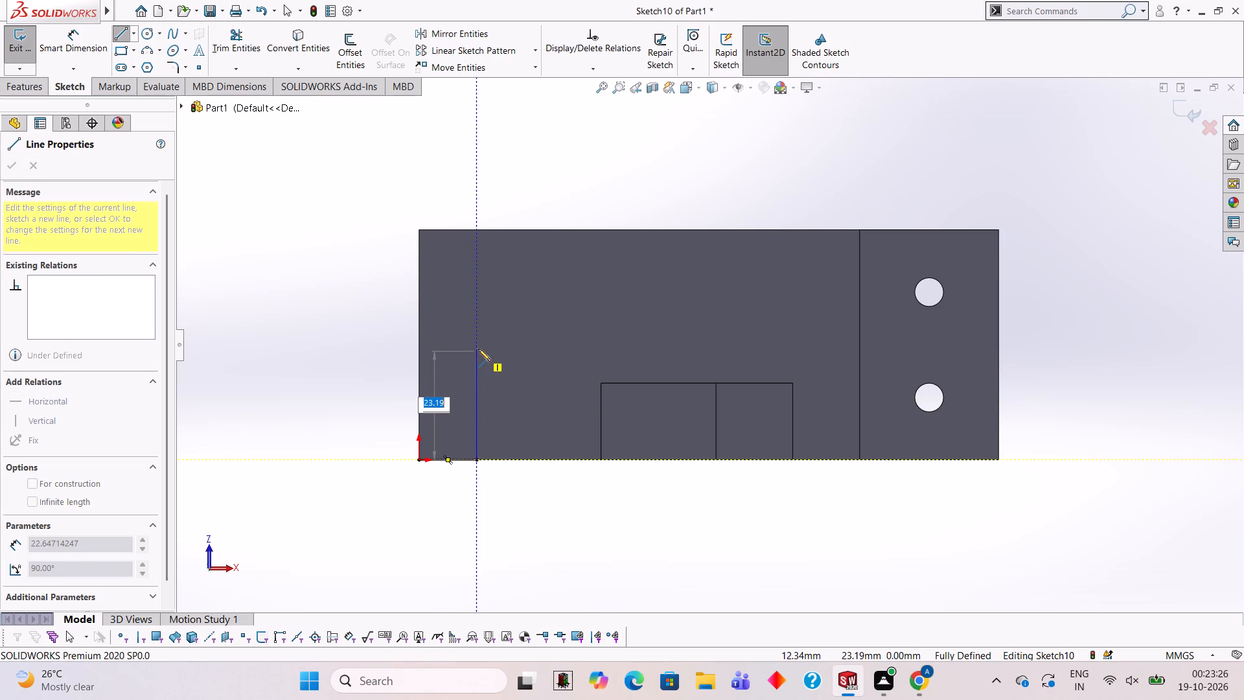
{"action": "type", "text": "44"}
{"action": "key", "text": "Return"}
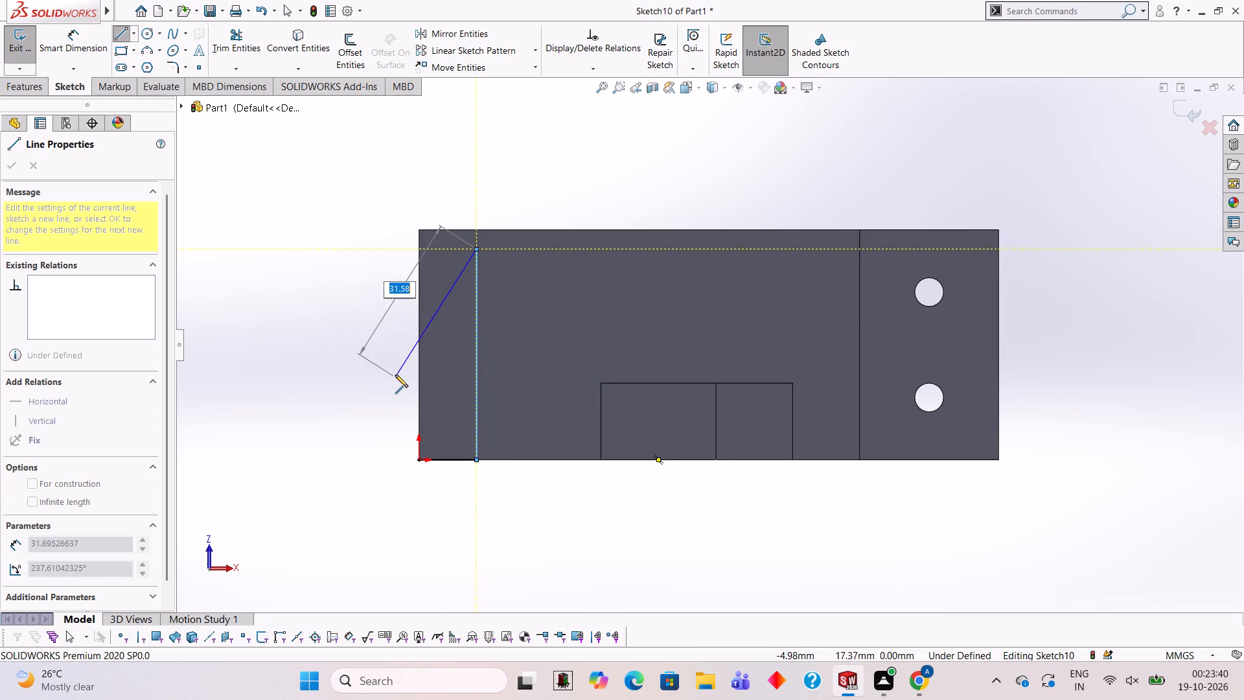
{"action": "key", "text": "Escape"}
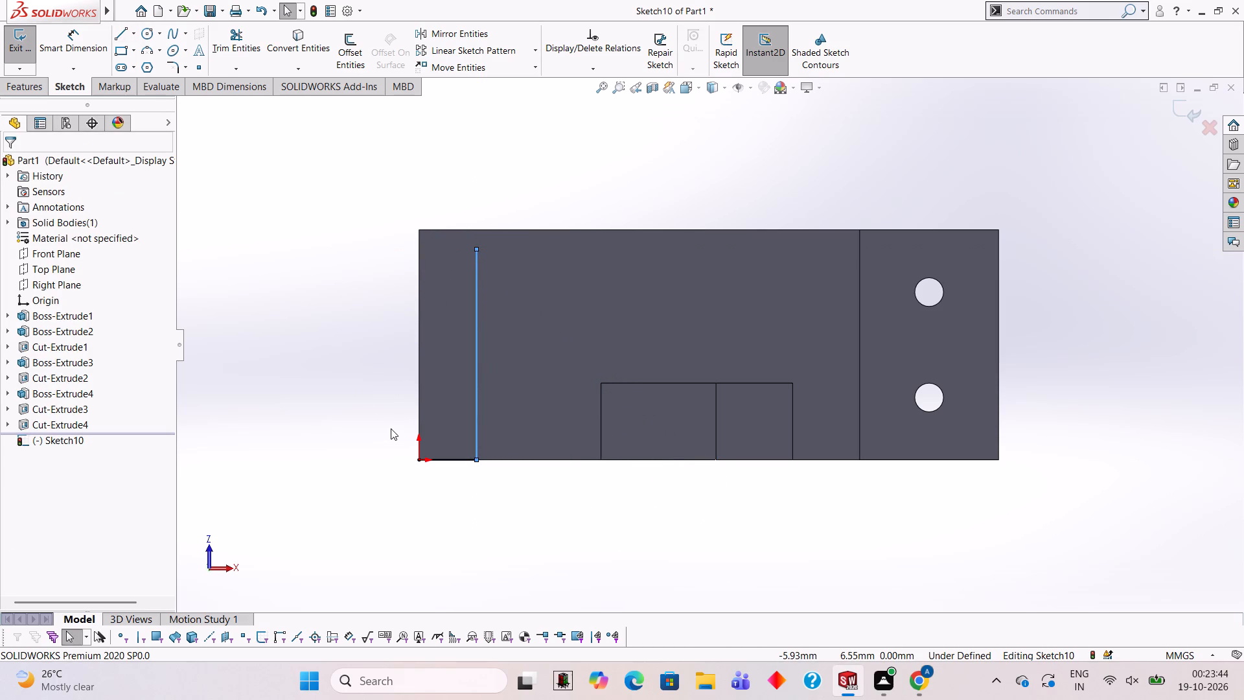
Draw a 41 mm diameter circle centred on the far end of the 44 mm locating line.
{"action": "left_click", "coordinate": [145, 36]}
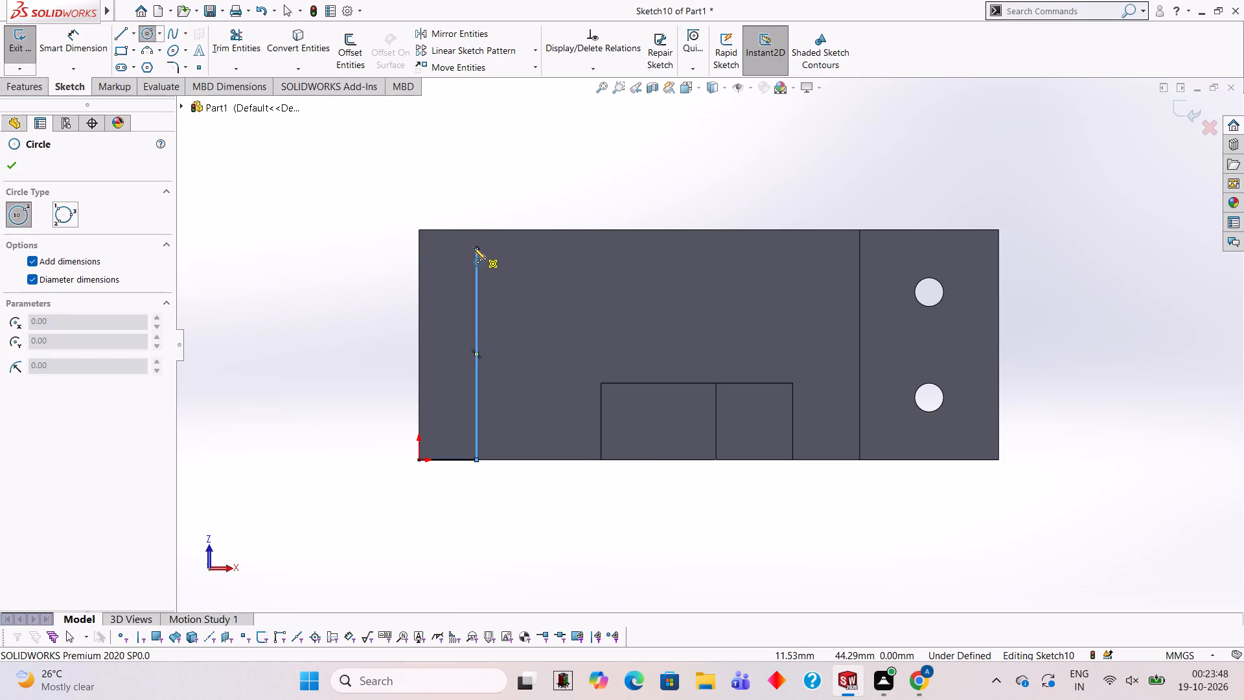
{"action": "left_click", "coordinate": [476, 249]}
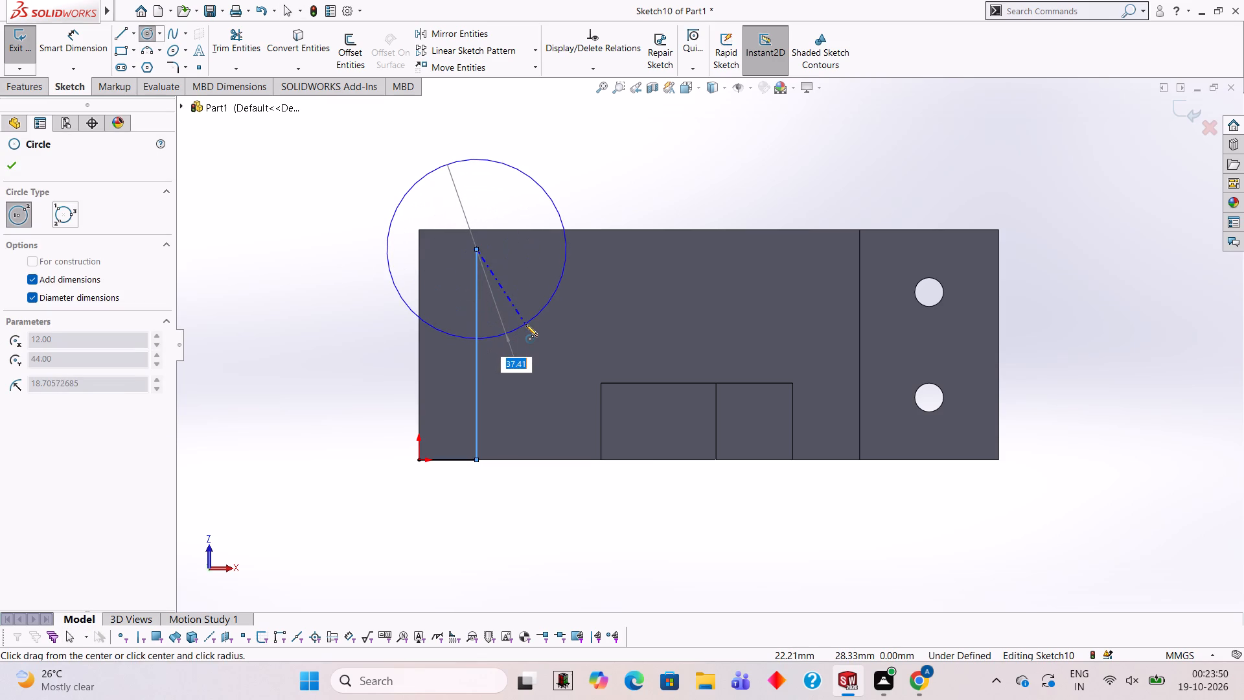
{"action": "type", "text": "41"}
{"action": "key", "text": "Return"}
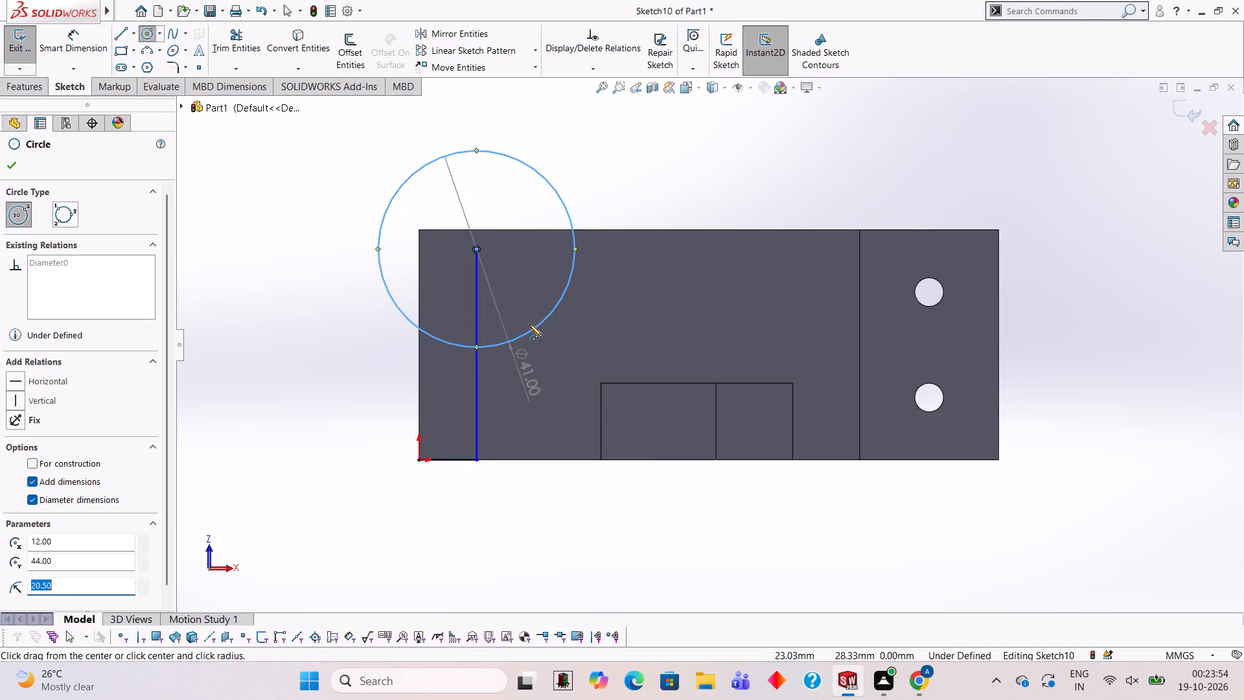
Add a 41 mm diameter dimension to the large circle, placed outside the block.
{"action": "left_click", "coordinate": [49, 52]}
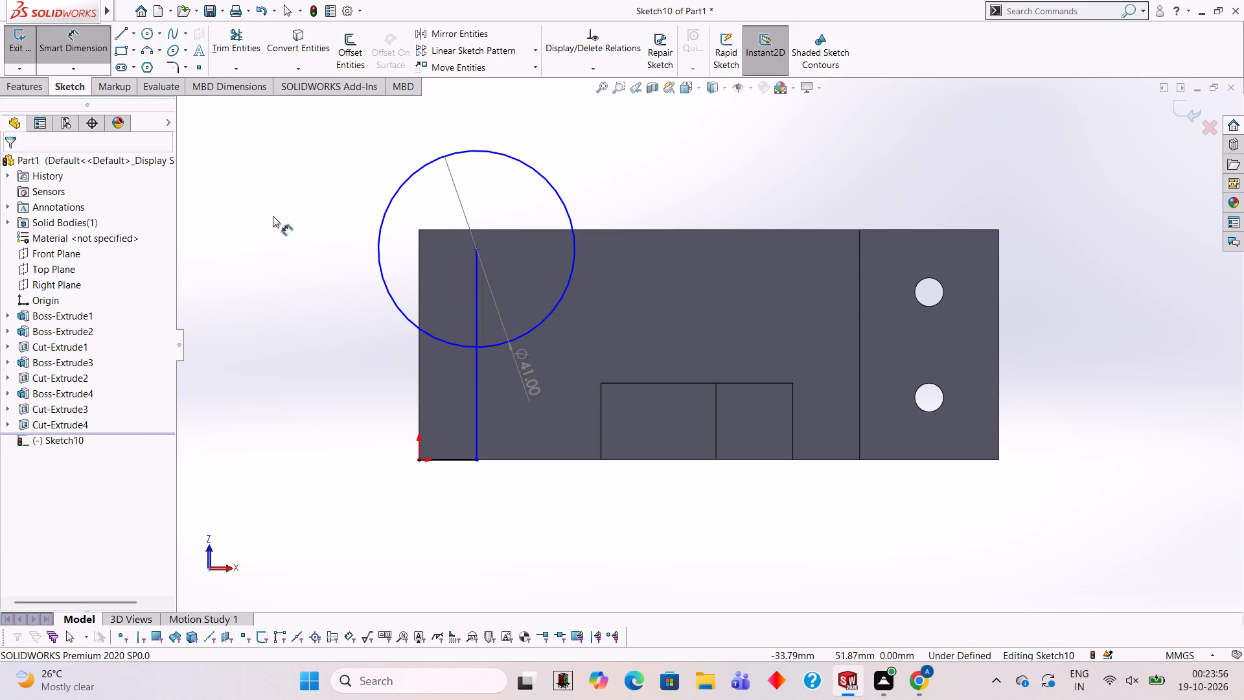
{"action": "left_click_drag", "start_coordinate": [379, 228], "coordinate": [377, 234]}
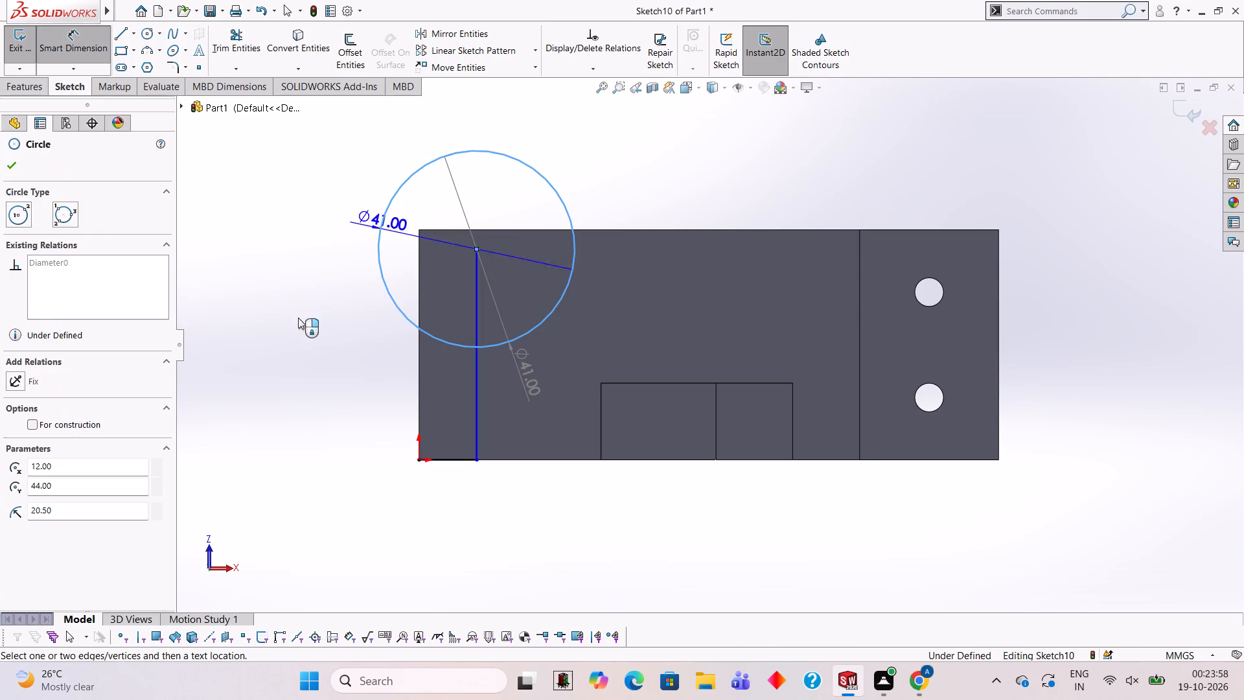
{"action": "left_click", "coordinate": [282, 293]}
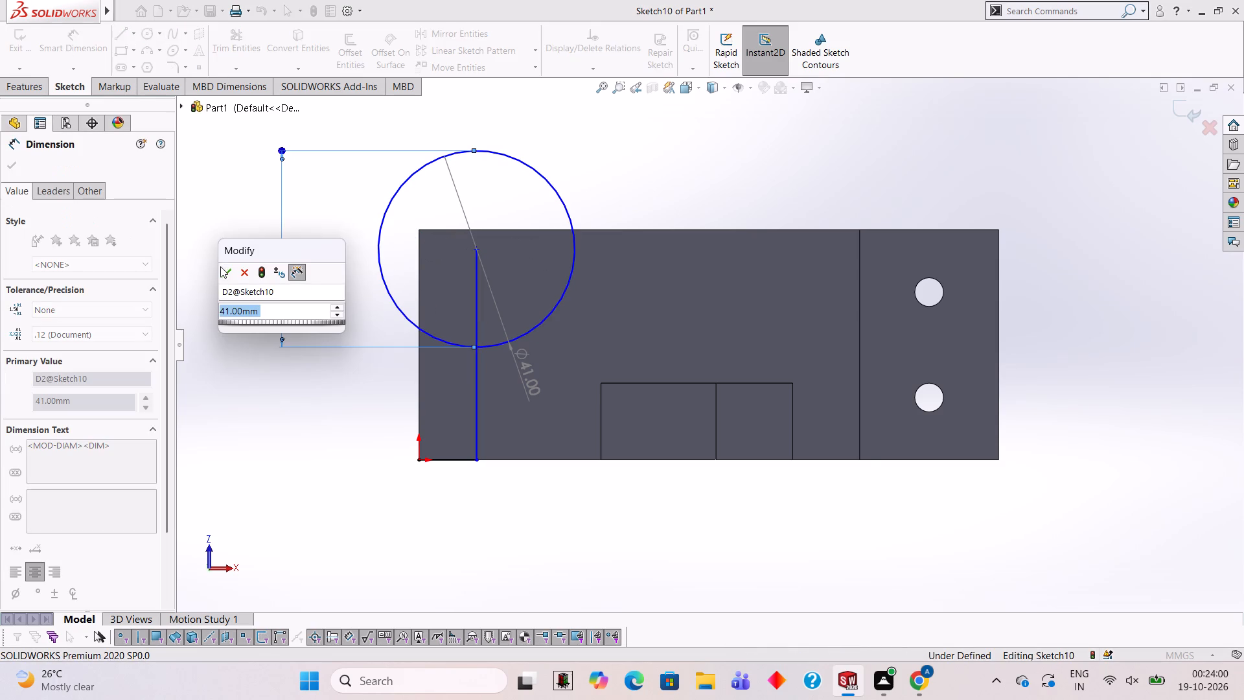
{"action": "left_click", "coordinate": [222, 270]}
{"action": "left_click", "coordinate": [213, 219]}
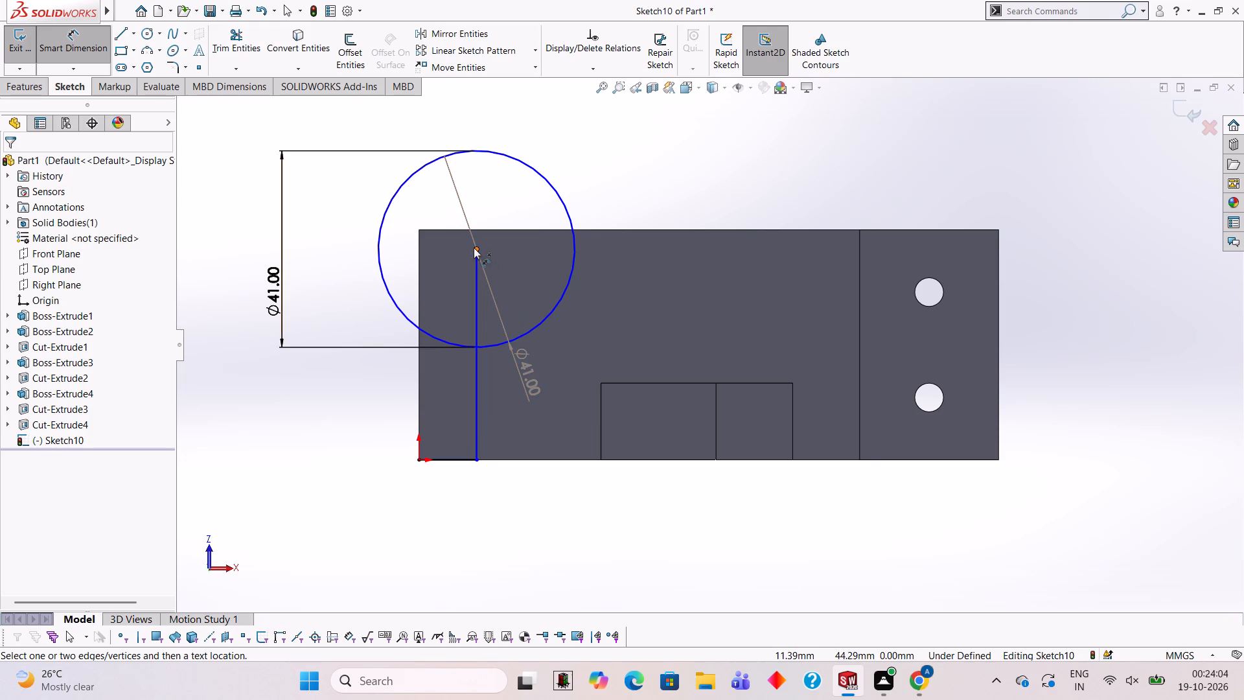
Trim away the vertical locating line both outside and inside the 41 mm circle.
{"action": "left_click", "coordinate": [246, 45]}
{"action": "left_click", "coordinate": [480, 401]}
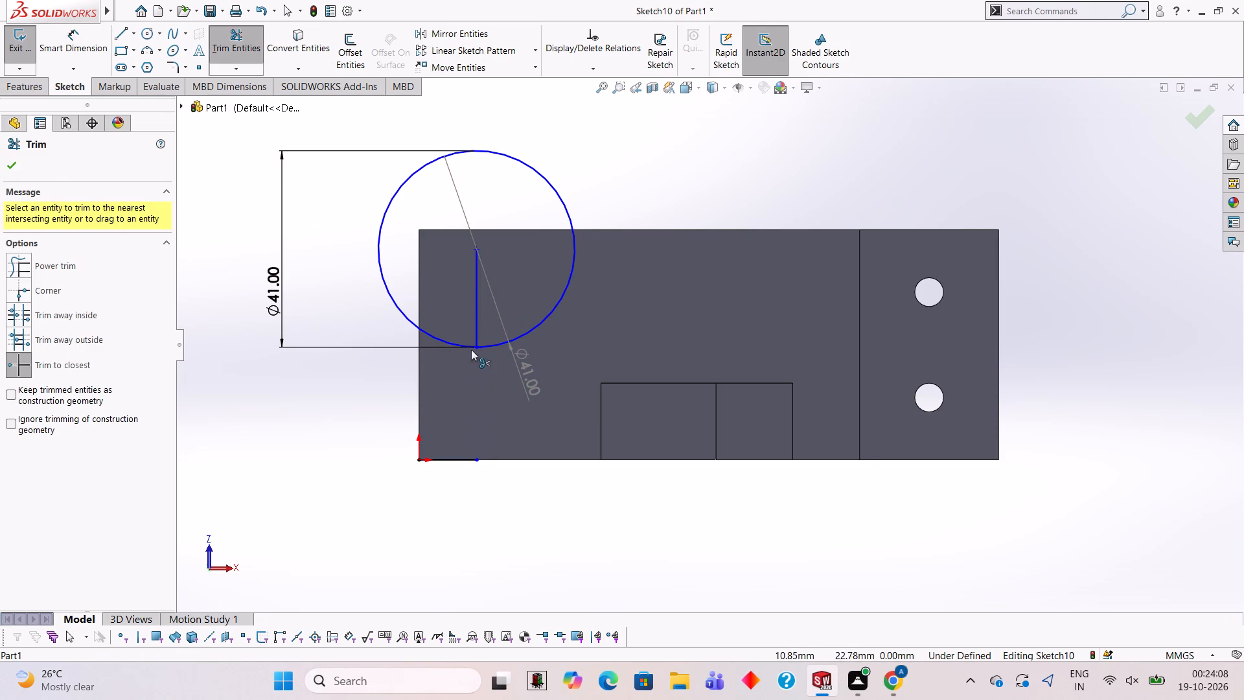
{"action": "left_click", "coordinate": [474, 313]}
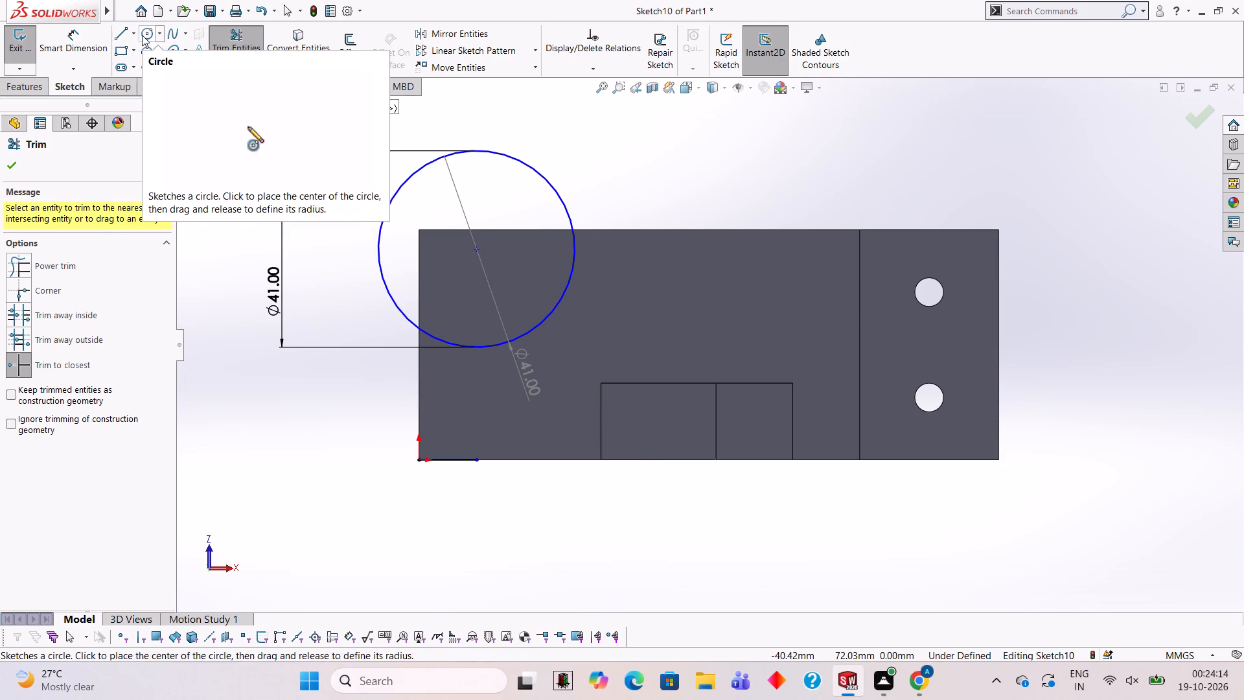
Dimension the circle's centre 12 mm from the block's plain end edge, opposite the two-hole tab.
{"action": "left_click", "coordinate": [102, 30]}
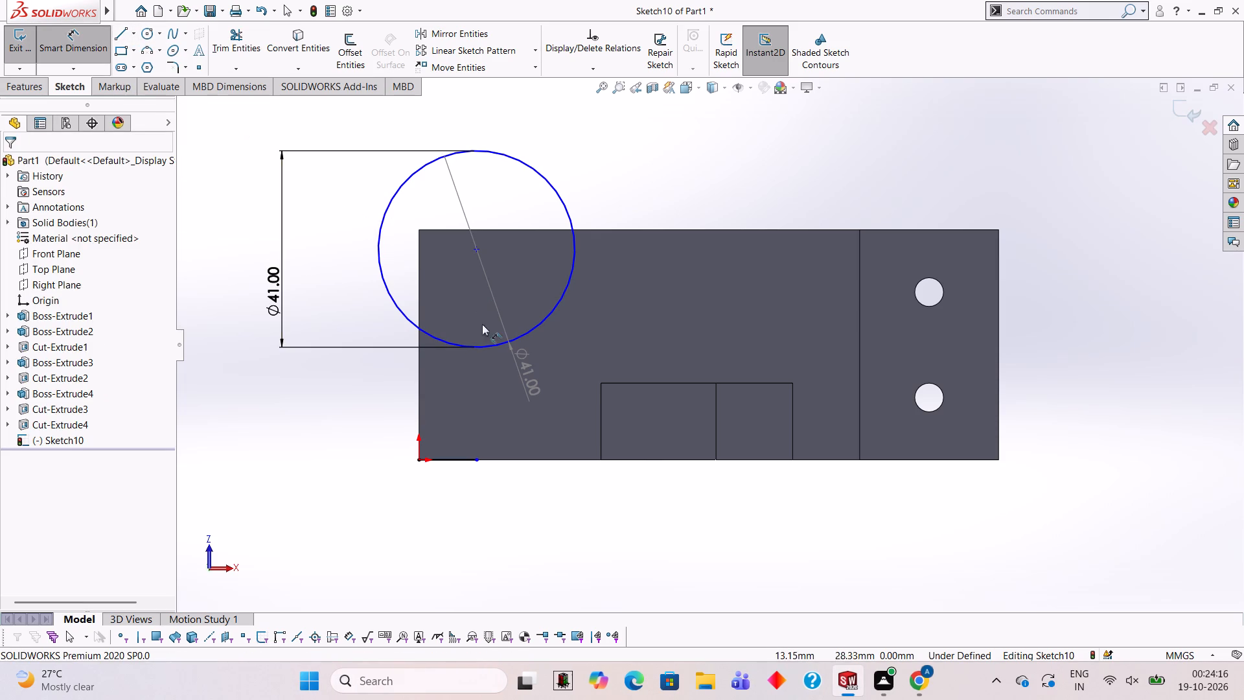
{"action": "left_click", "coordinate": [474, 249]}
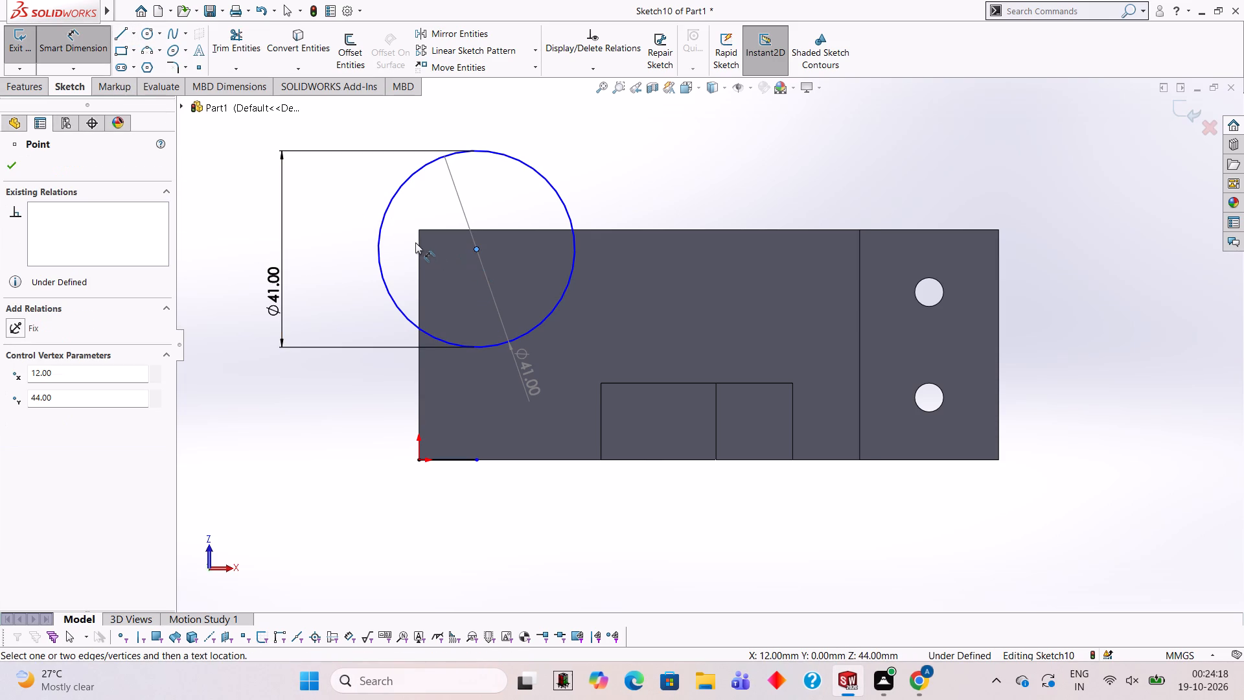
{"action": "left_click", "coordinate": [417, 241]}
{"action": "left_click", "coordinate": [474, 496]}
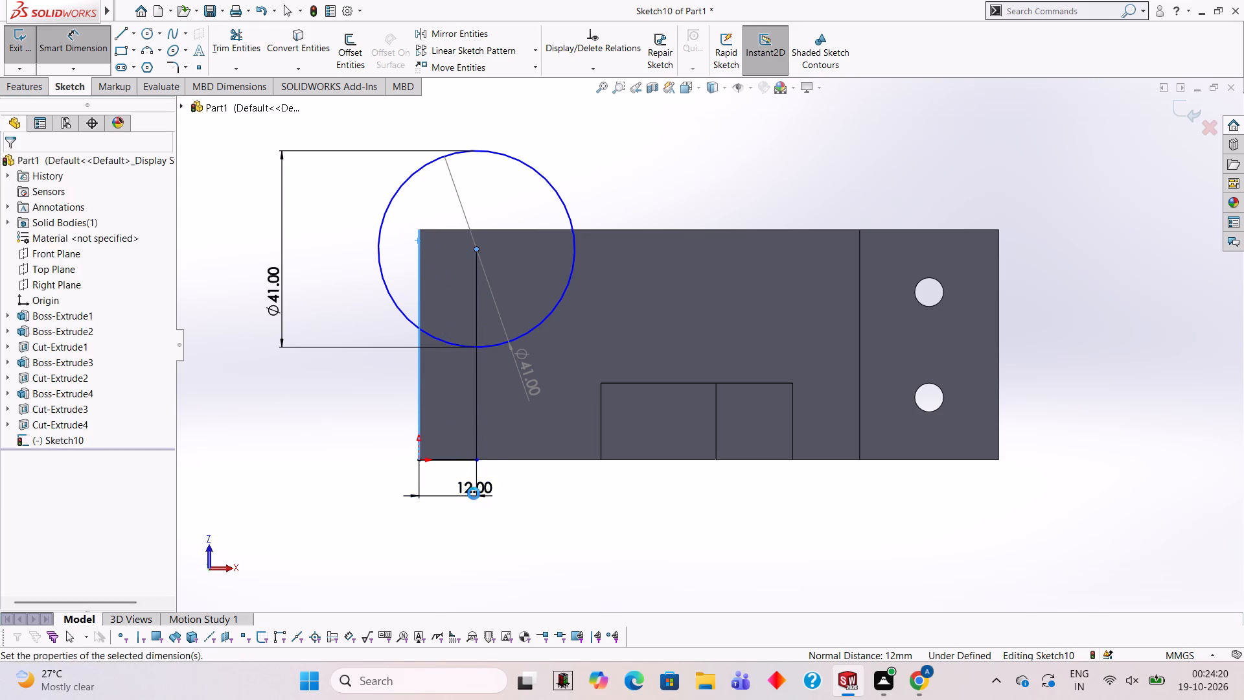
{"action": "left_click", "coordinate": [419, 472]}
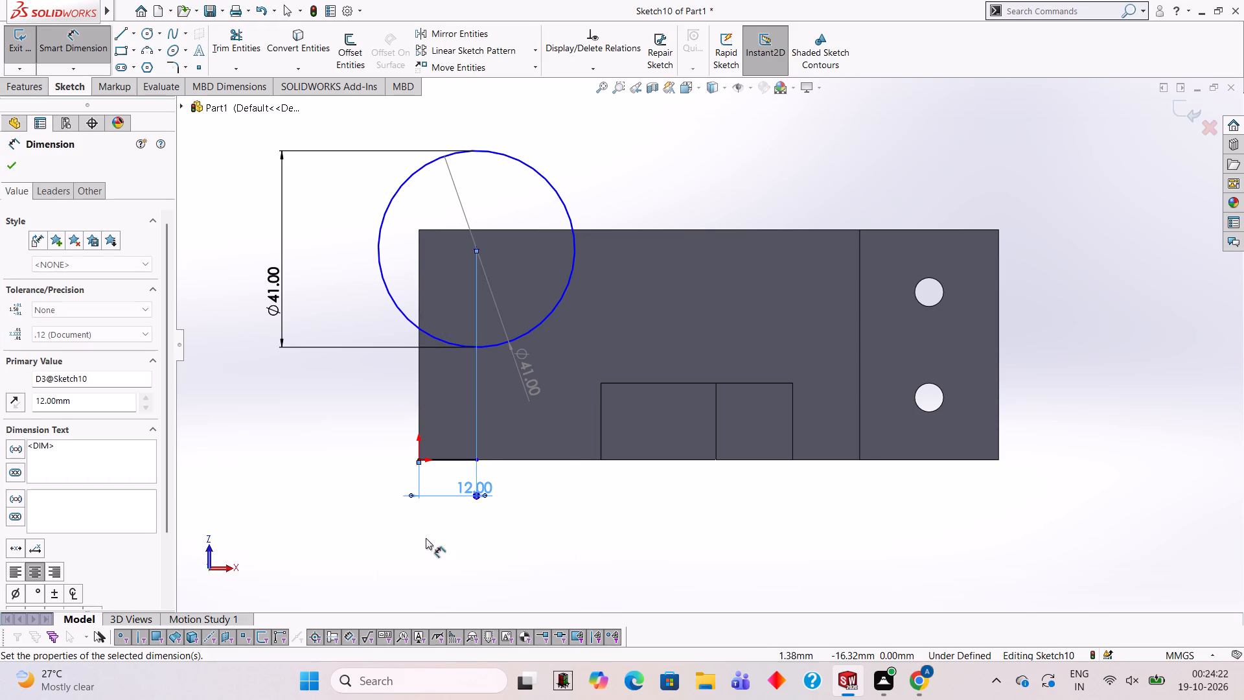
{"action": "left_click", "coordinate": [591, 500]}
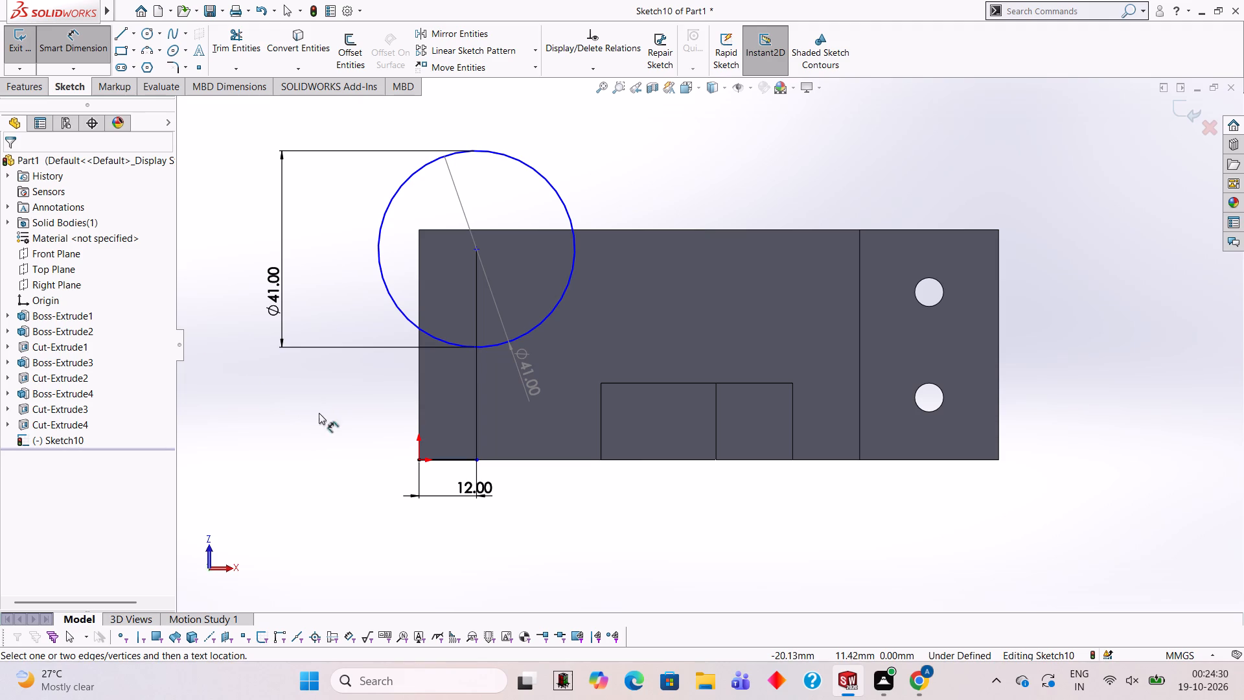
Begin creating a solid feature from the 41 mm circle sketch on the block's underside.
{"action": "scroll", "coordinate": [336, 298], "scroll_direction": "up", "scroll_amount": 2}
{"action": "scroll", "coordinate": [627, 350], "scroll_direction": "down", "scroll_amount": 1}
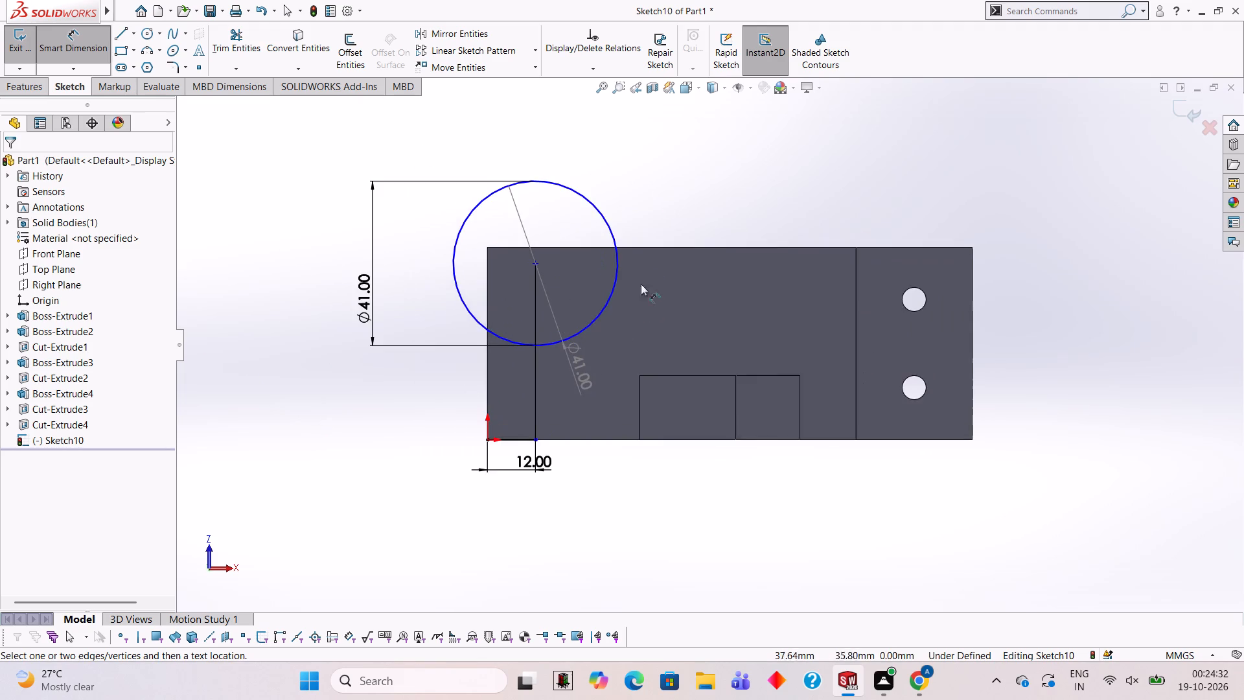
{"action": "middle_click_drag", "start_coordinate": [656, 185], "coordinate": [636, 357]}
{"action": "scroll", "coordinate": [636, 358], "scroll_direction": "down", "scroll_amount": 1}
{"action": "left_click", "coordinate": [29, 85]}
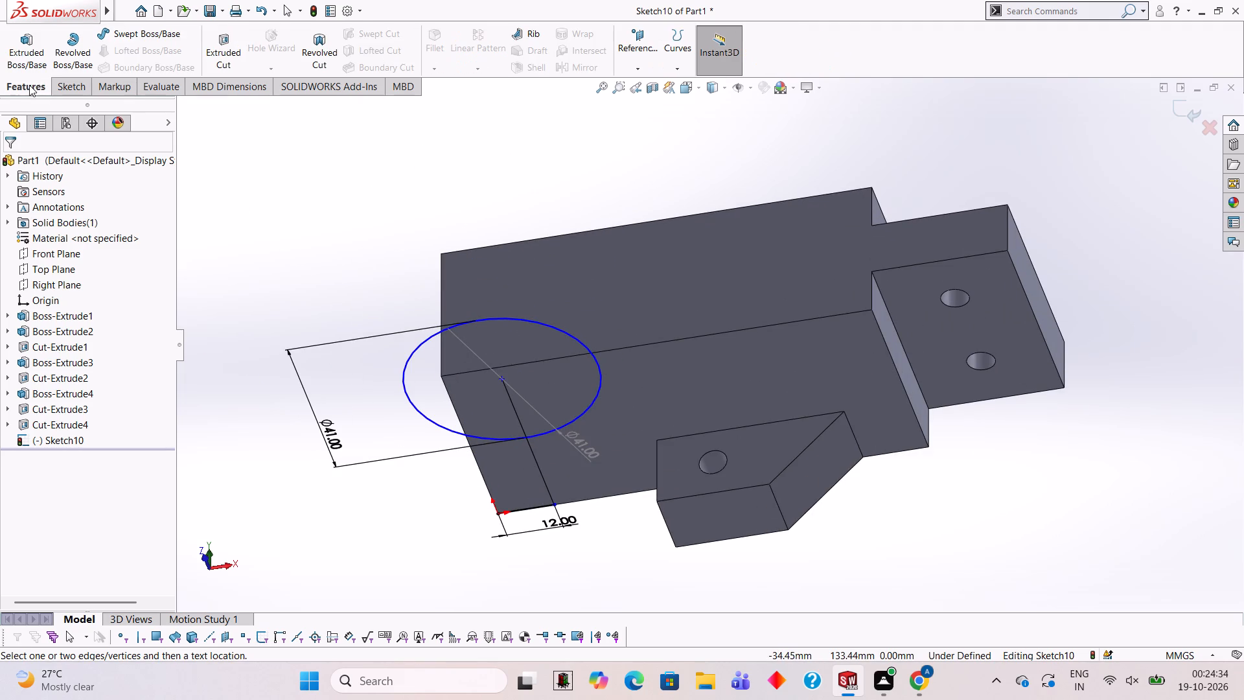
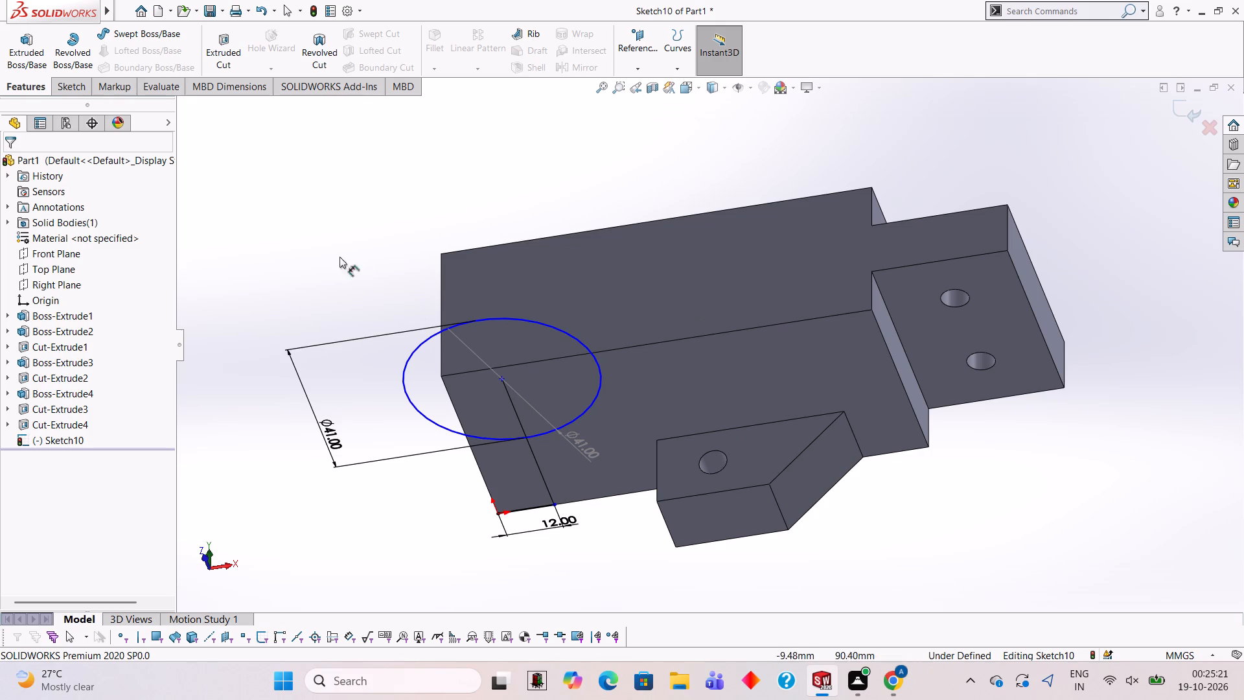
Extrude both regions of the 41 mm circle sketch 35 mm in the reversed direction, alongside the block's height.
{"action": "left_click", "coordinate": [21, 36]}
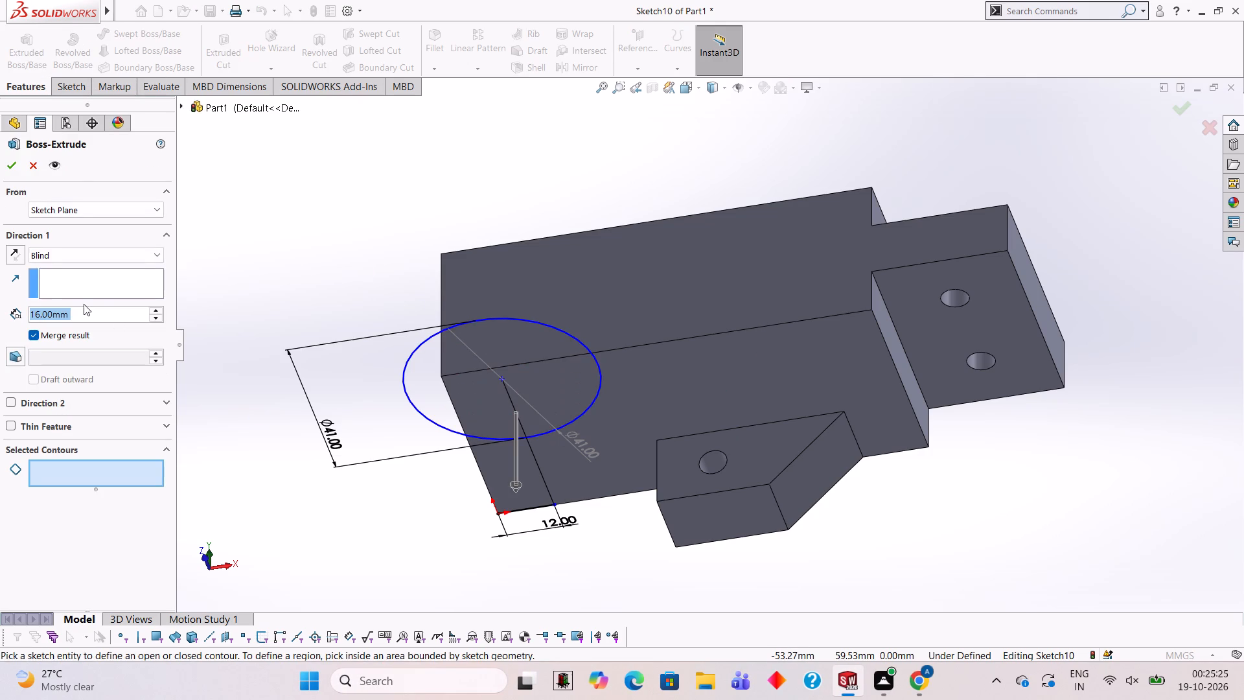
{"action": "left_click", "coordinate": [12, 252]}
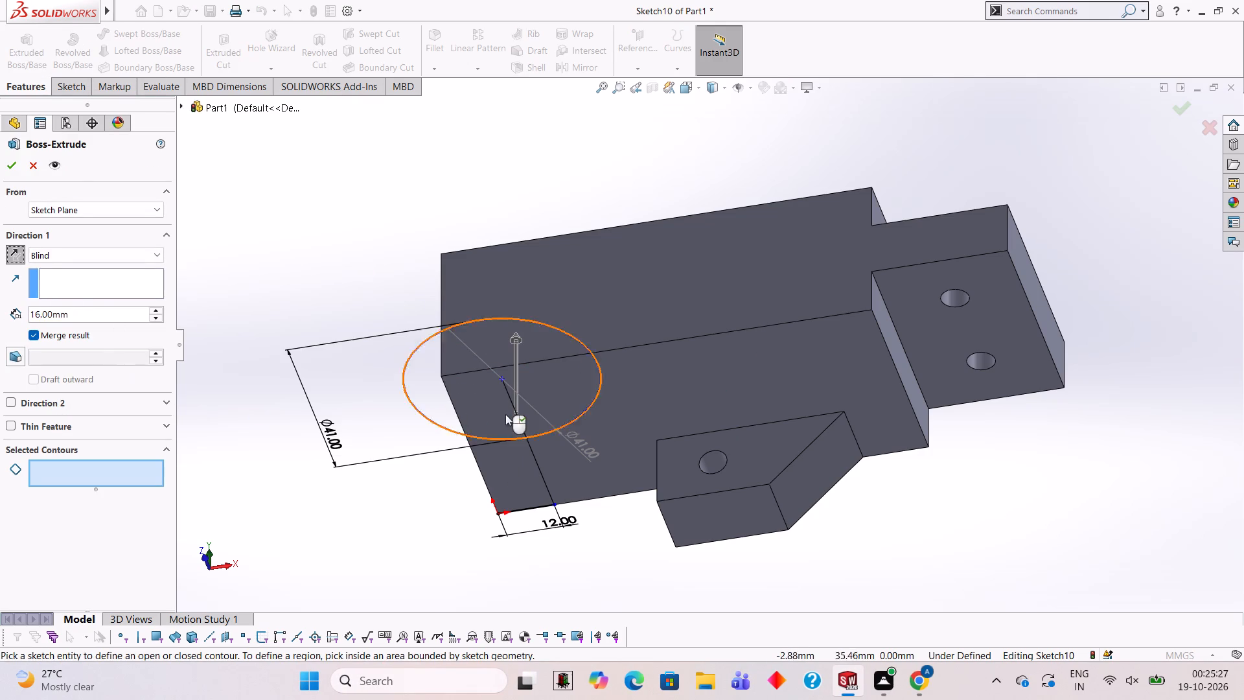
{"action": "left_click", "coordinate": [461, 347]}
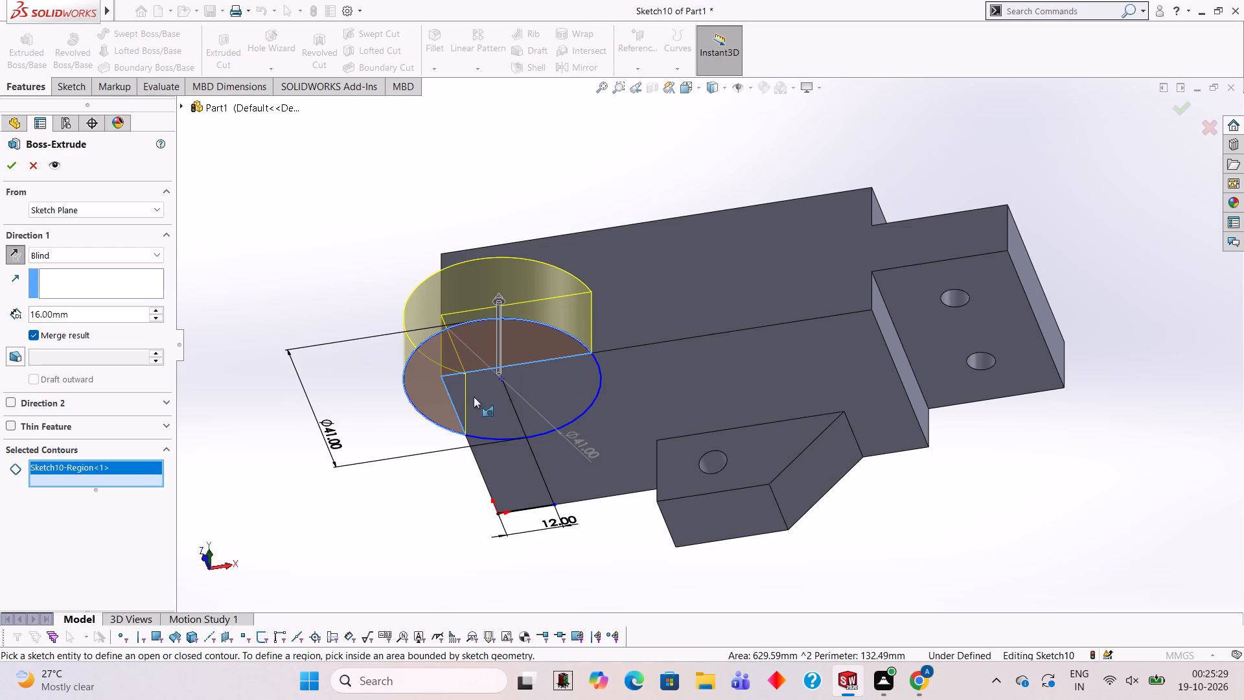
{"action": "left_click", "coordinate": [474, 397]}
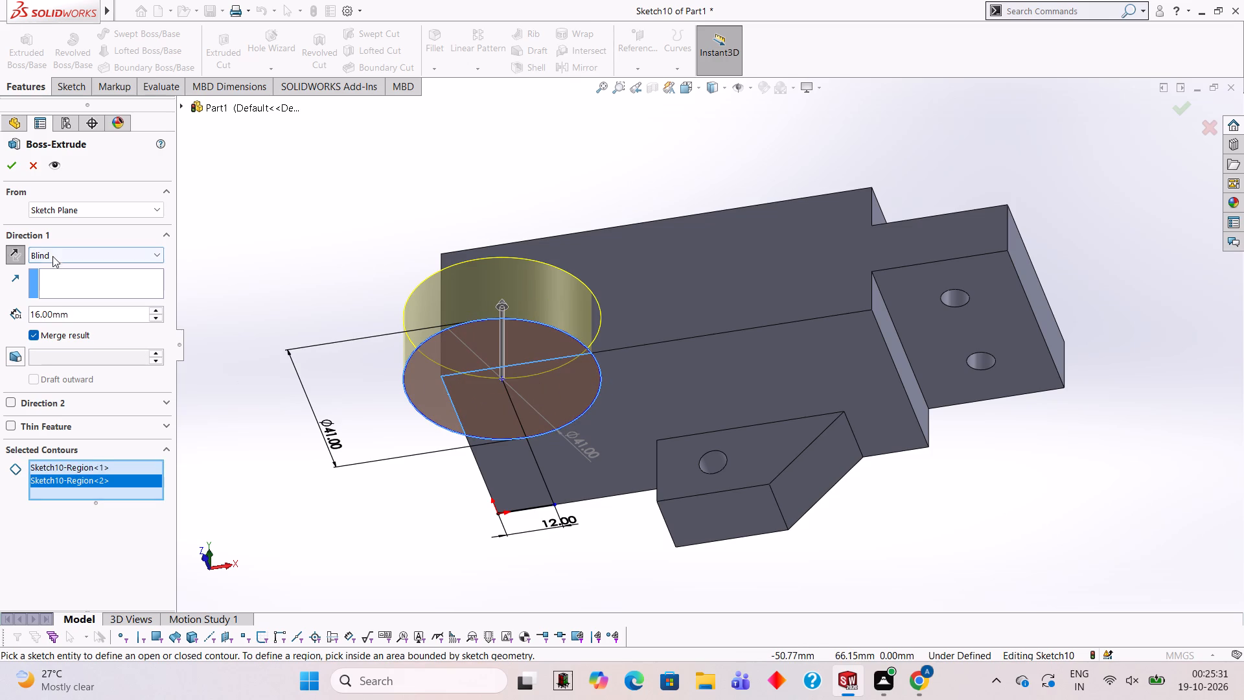
{"action": "left_click", "coordinate": [98, 319]}
{"action": "key", "text": "BackSpace"}
{"action": "key", "text": "BackSpace"}
{"action": "key", "text": "BackSpace"}
{"action": "key", "text": "BackSpace"}
{"action": "key", "text": "BackSpace"}
{"action": "key", "text": "BackSpace"}
{"action": "key", "text": "BackSpace"}
{"action": "key", "text": "BackSpace"}
{"action": "key", "text": "BackSpace"}
{"action": "key", "text": "BackSpace"}
{"action": "key", "text": "BackSpace"}
{"action": "key", "text": "BackSpace"}
{"action": "key", "text": "BackSpace"}
{"action": "key", "text": "BackSpace"}
{"action": "key", "text": "BackSpace"}
{"action": "key", "text": "BackSpace"}
{"action": "key", "text": "BackSpace"}
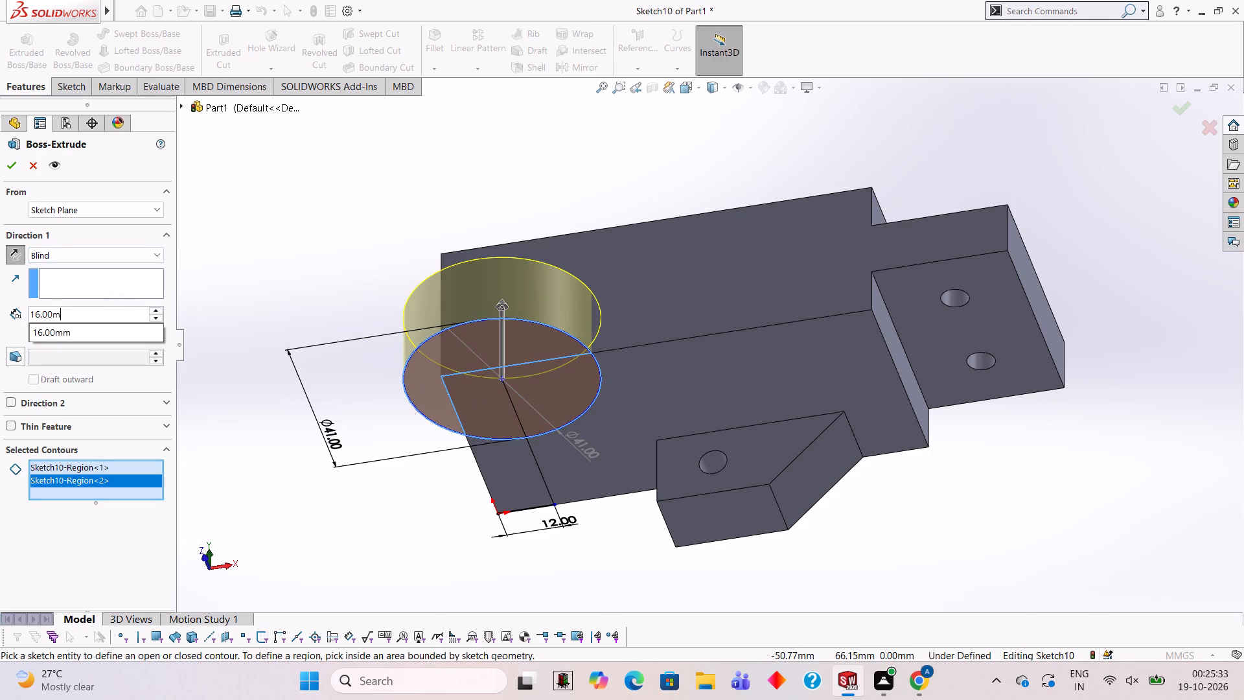
{"action": "type", "text": "35"}
{"action": "key", "text": "Return"}
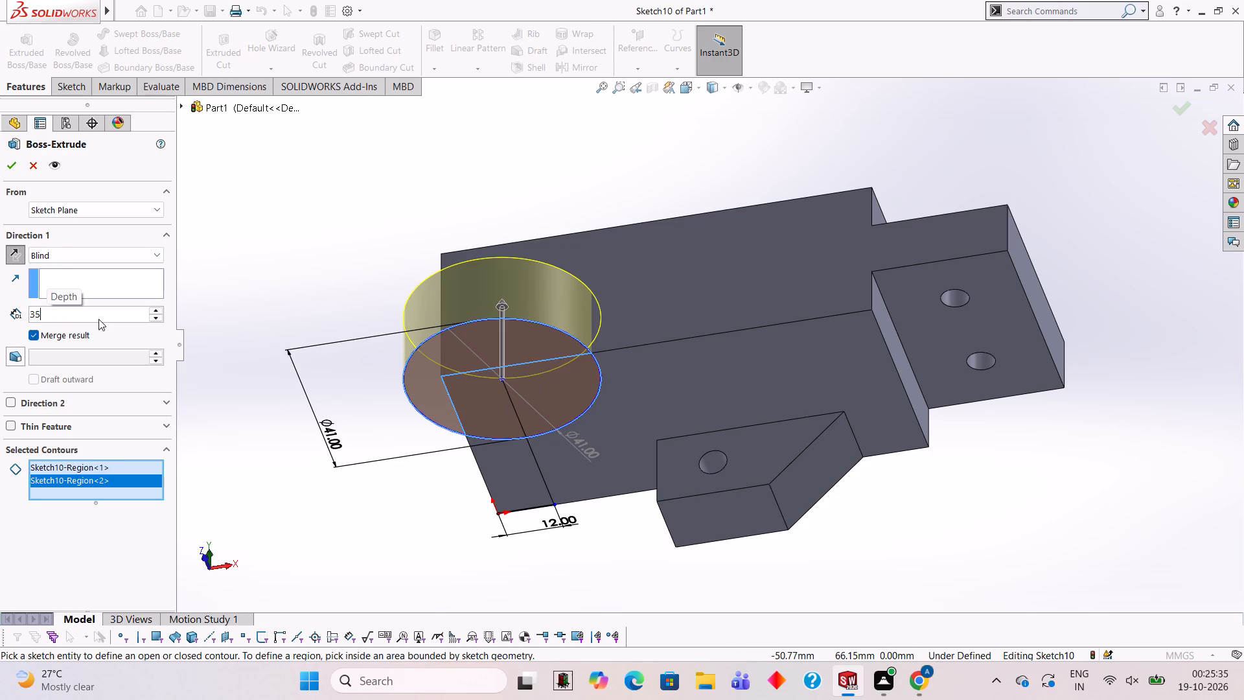
{"action": "scroll", "coordinate": [249, 253], "scroll_direction": "up", "scroll_amount": 1}
{"action": "middle_click_drag", "start_coordinate": [474, 283], "coordinate": [470, 294]}
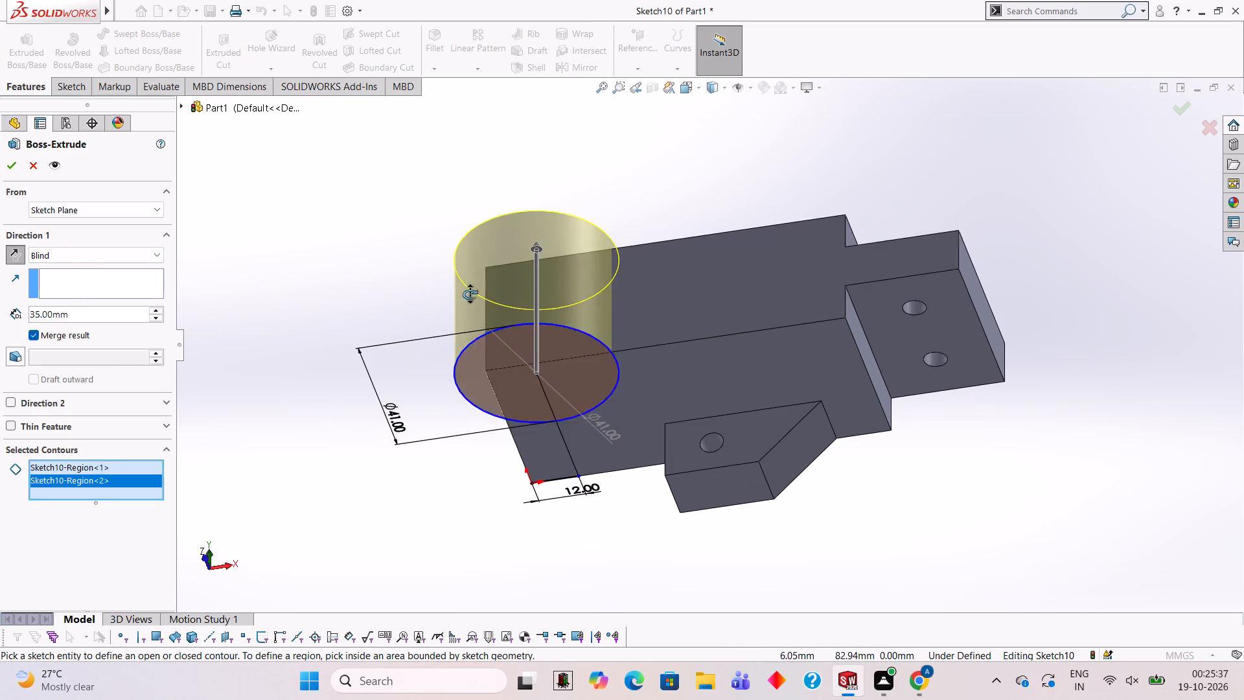
{"action": "middle_click_drag", "start_coordinate": [470, 294], "coordinate": [457, 388]}
{"action": "left_click", "coordinate": [8, 156]}
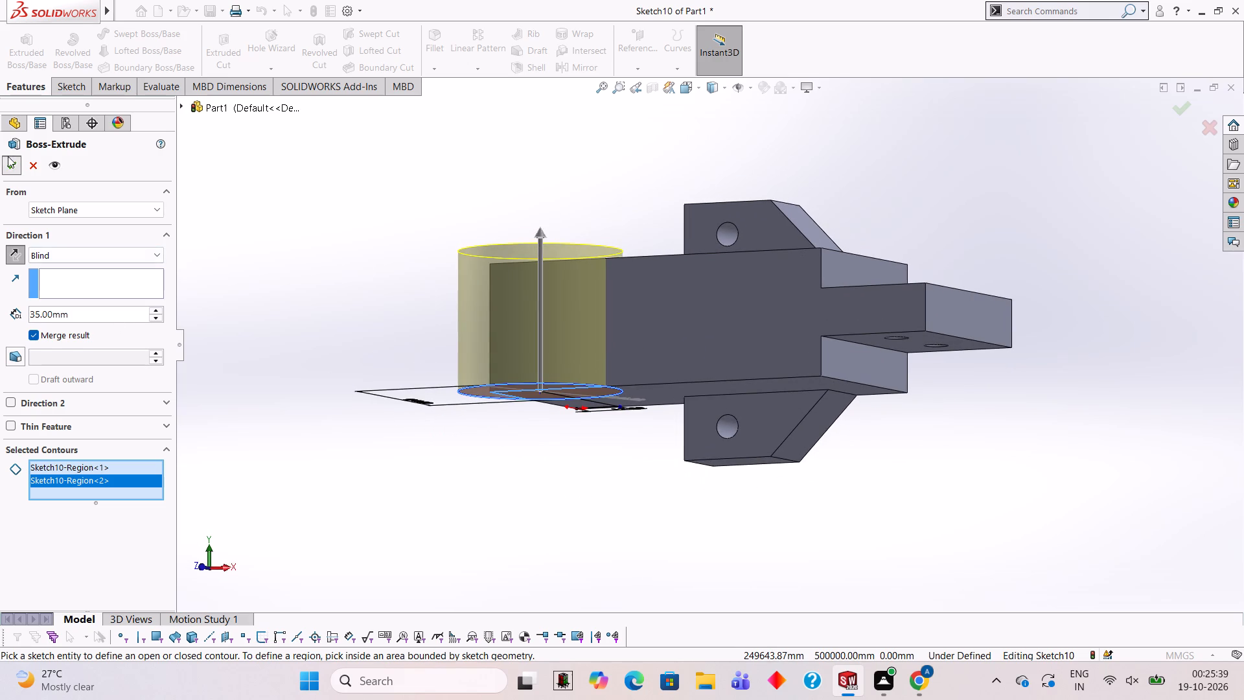
{"action": "left_click", "coordinate": [245, 231]}
Sketch a 41 mm diameter circle on the block's underside, centred on the cylindrical boss.
{"action": "middle_click_drag", "start_coordinate": [656, 364], "coordinate": [754, 397]}
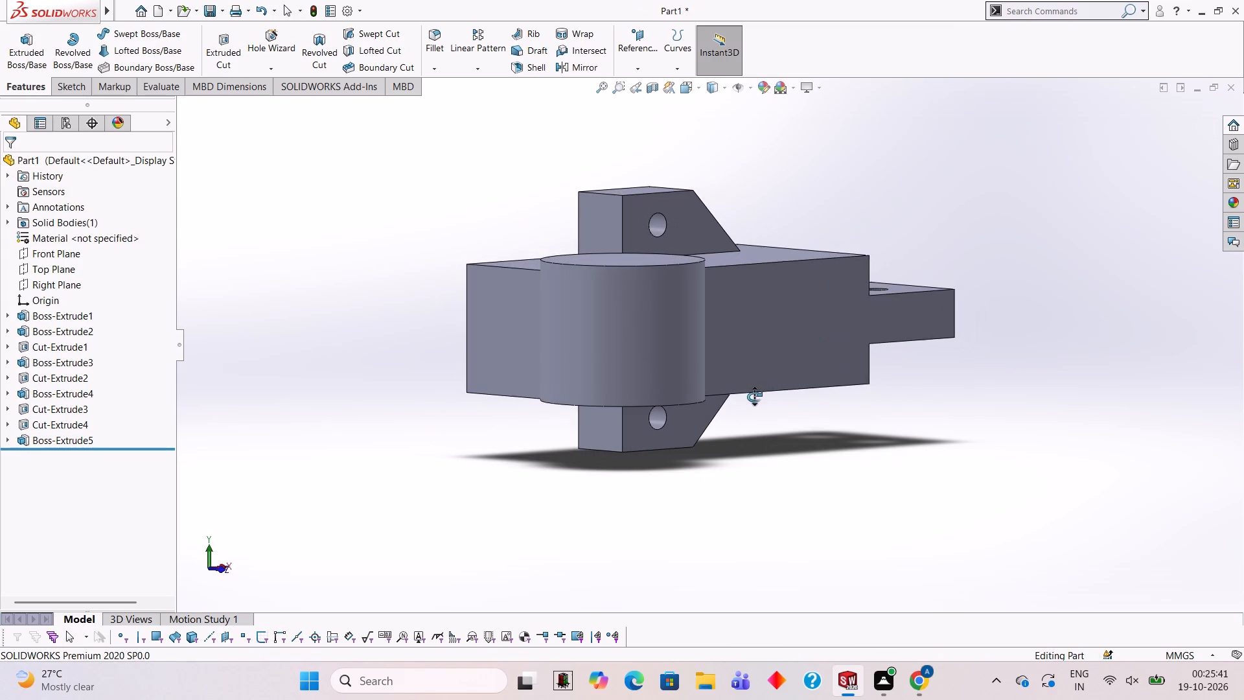
{"action": "middle_click_drag", "start_coordinate": [754, 397], "coordinate": [755, 397]}
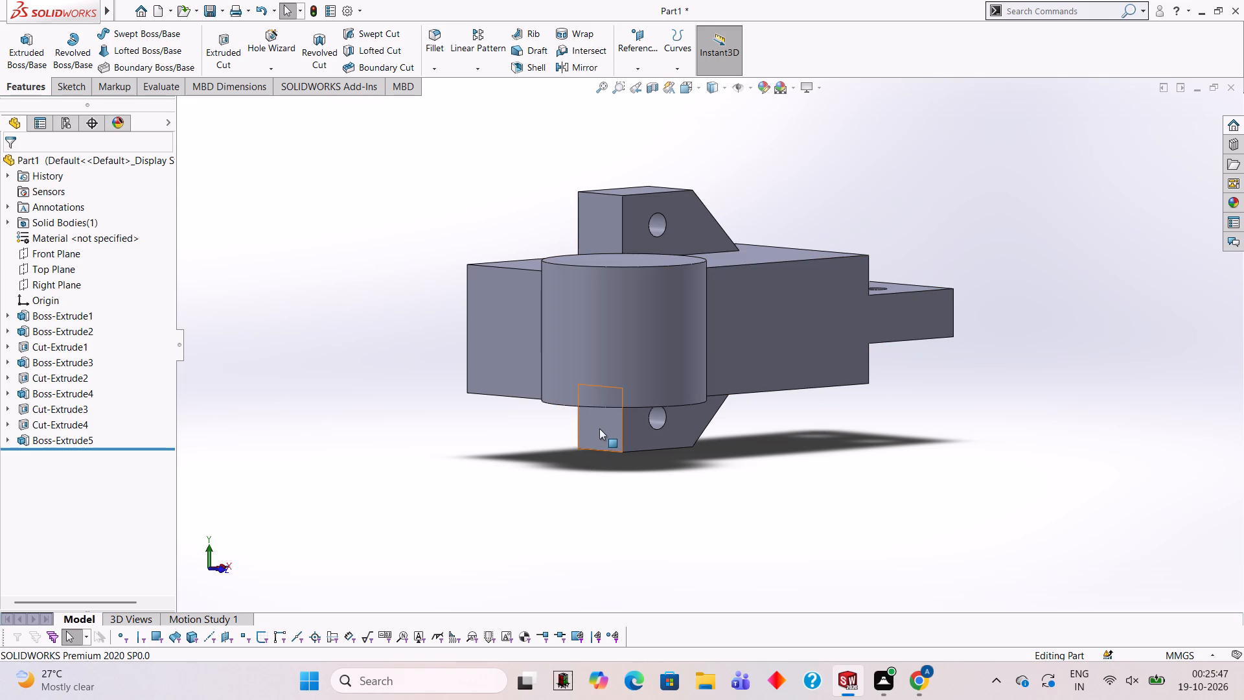
{"action": "scroll", "coordinate": [779, 355], "scroll_direction": "up", "scroll_amount": 1}
{"action": "middle_click_drag", "start_coordinate": [784, 359], "coordinate": [777, 283]}
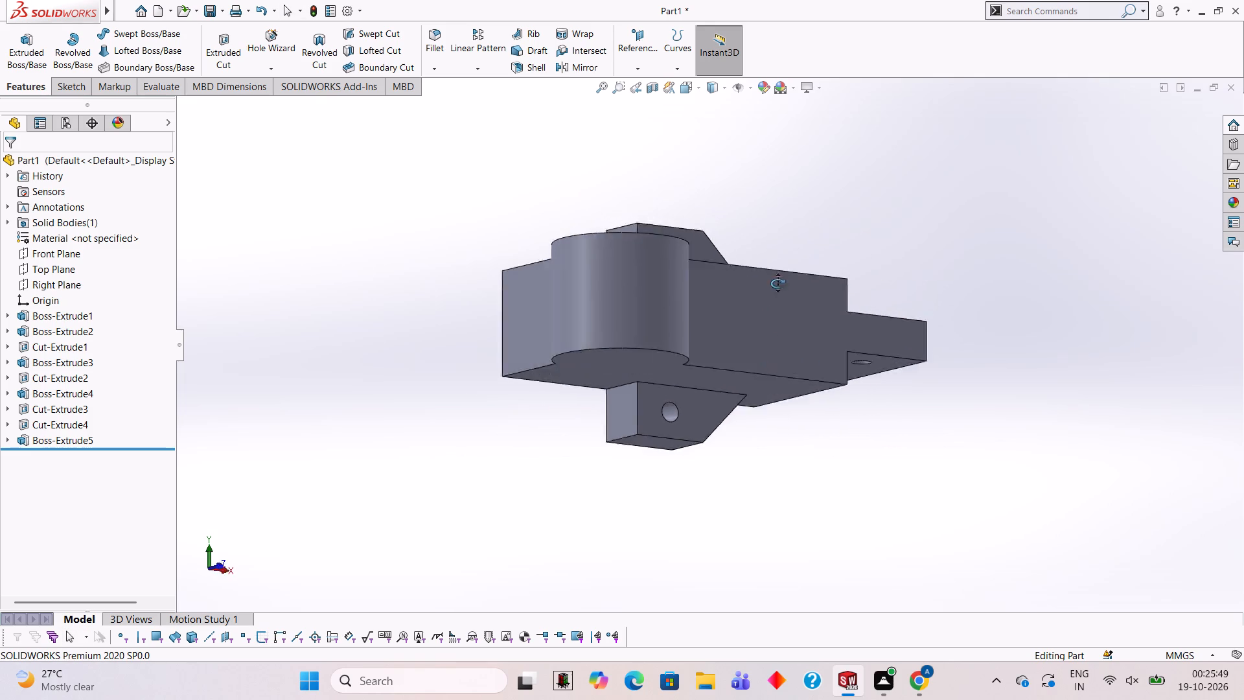
{"action": "middle_click_drag", "start_coordinate": [777, 283], "coordinate": [790, 243]}
{"action": "left_click", "coordinate": [646, 295]}
{"action": "left_click", "coordinate": [704, 260]}
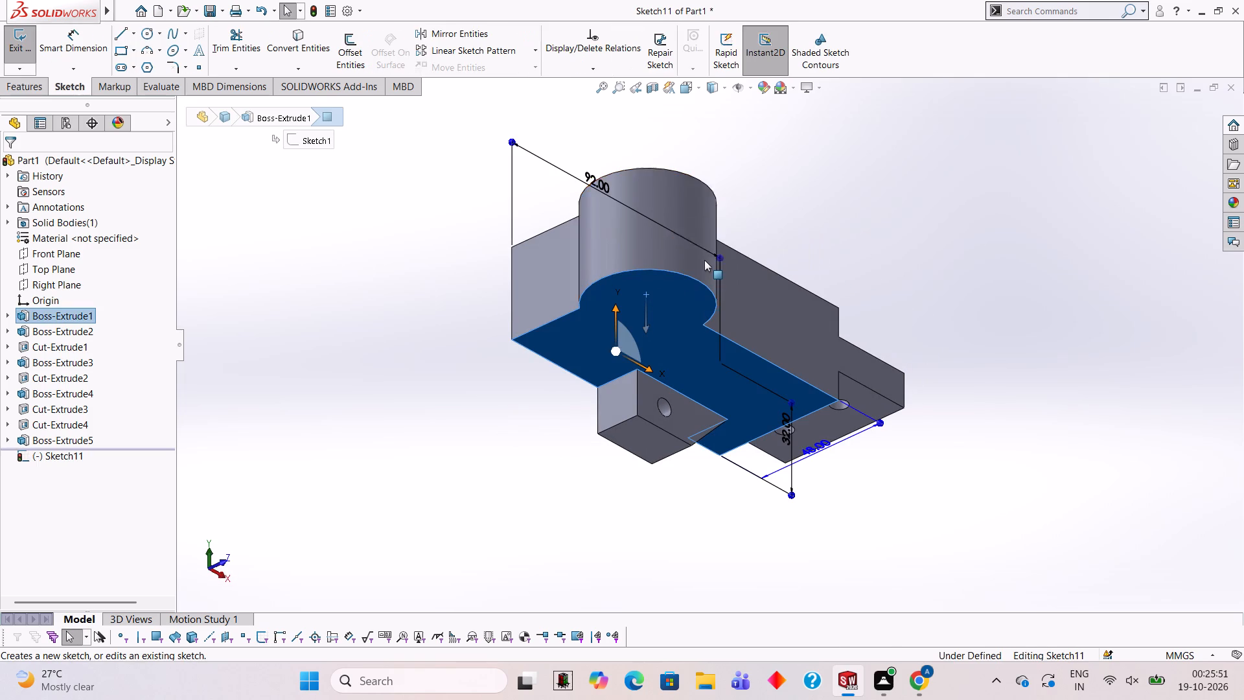
{"action": "key", "text": "ctrl+8"}
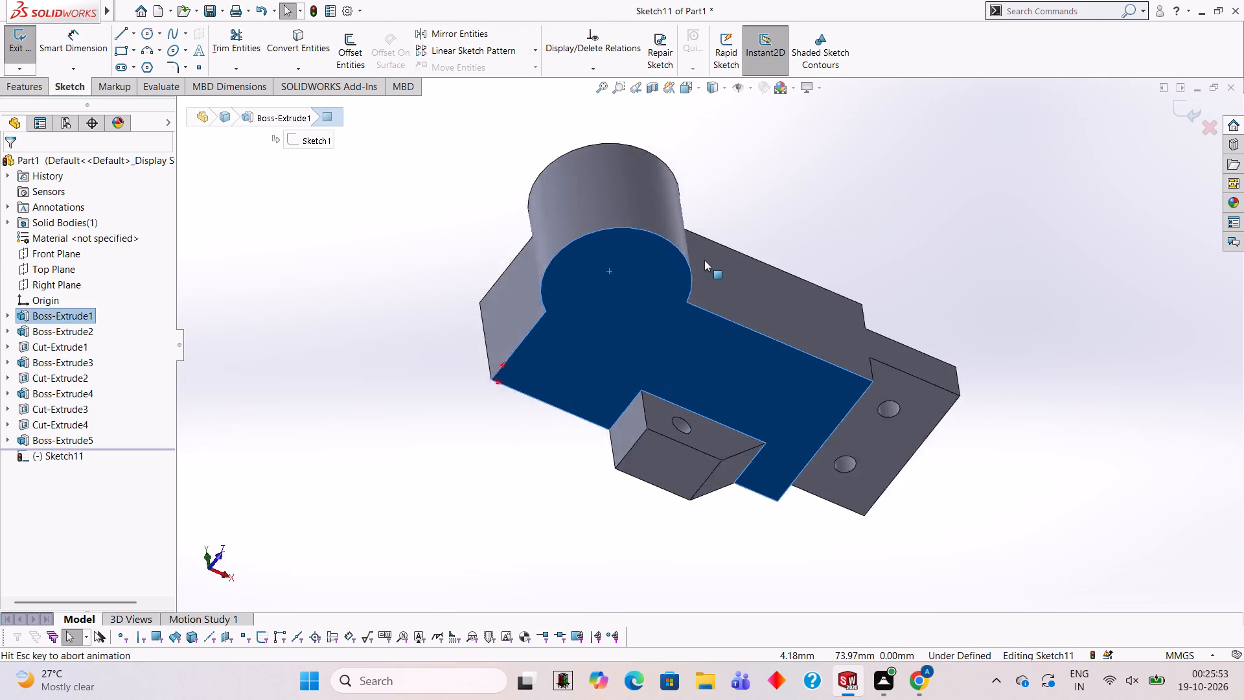
{"action": "left_click", "coordinate": [150, 34]}
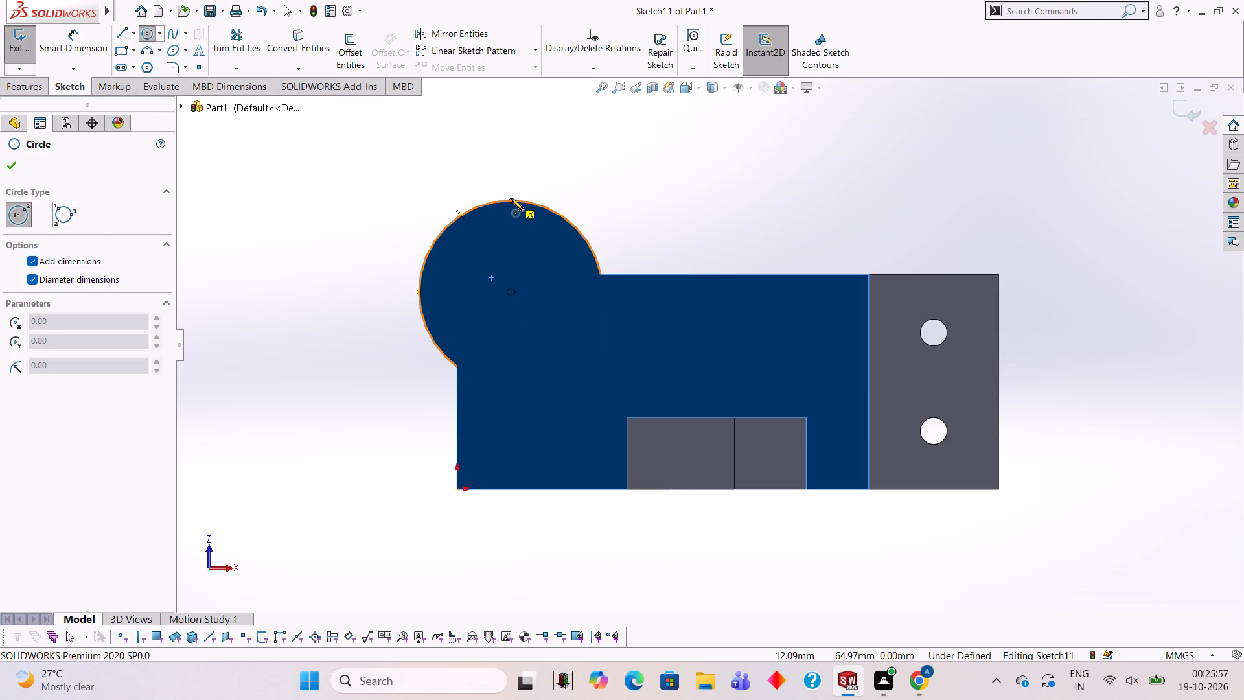
{"action": "left_click", "coordinate": [510, 294]}
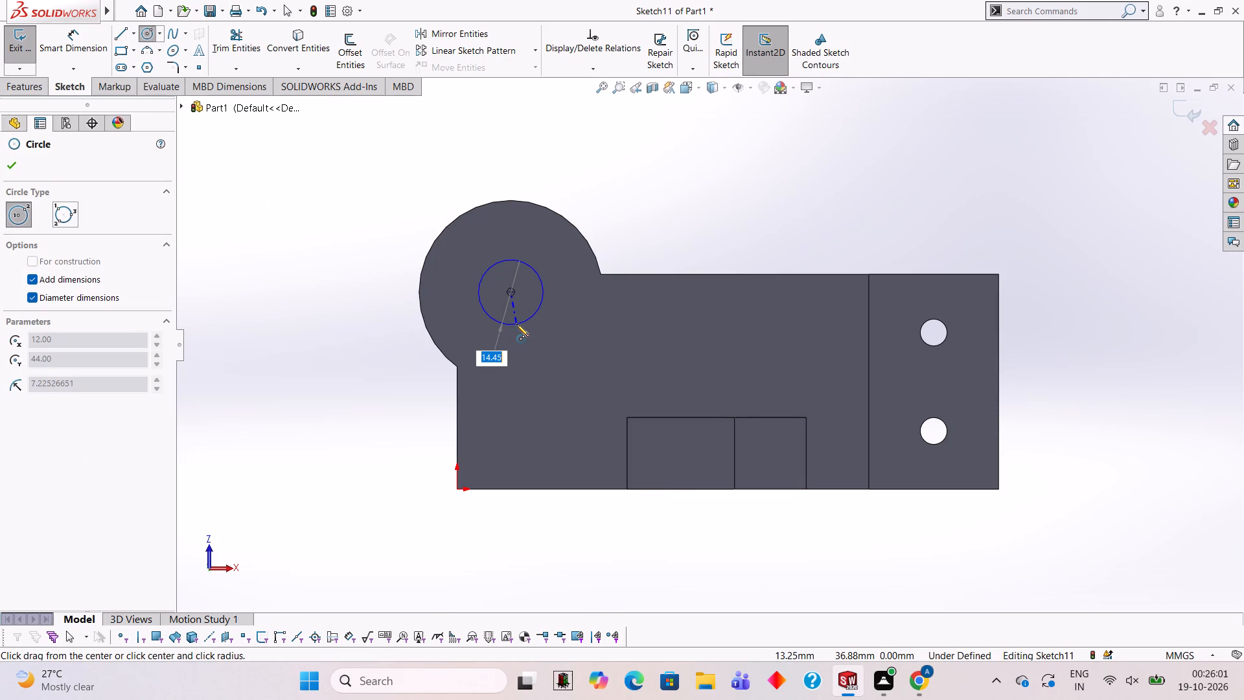
{"action": "type", "text": "41"}
{"action": "key", "text": "Return"}
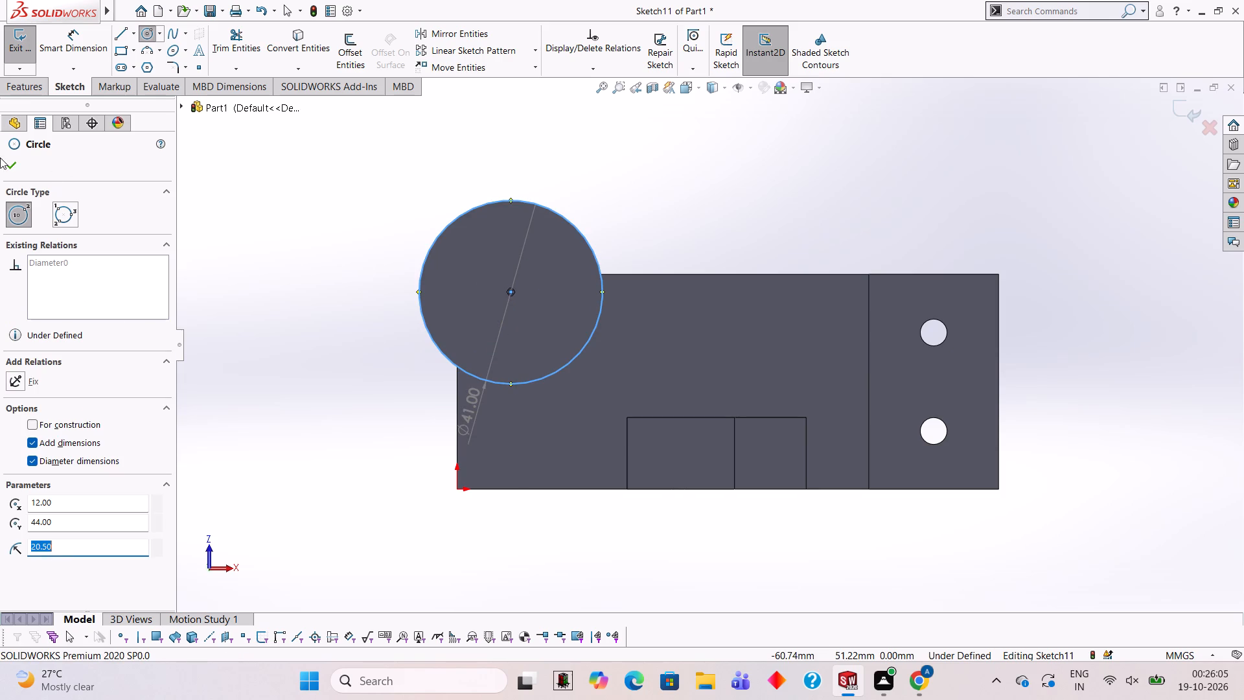
Extrude the new 41 mm circle 3 mm outward from the block's underside.
{"action": "left_click", "coordinate": [25, 93]}
{"action": "left_click", "coordinate": [36, 47]}
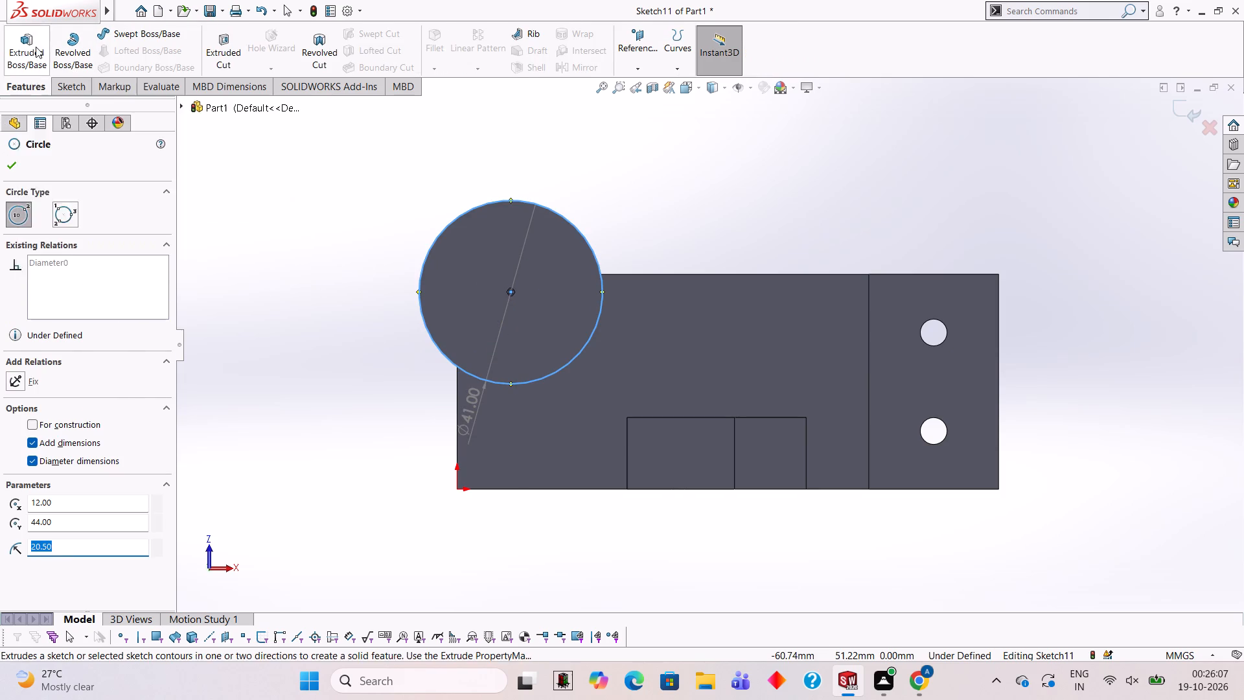
{"action": "middle_click_drag", "start_coordinate": [586, 181], "coordinate": [559, 334]}
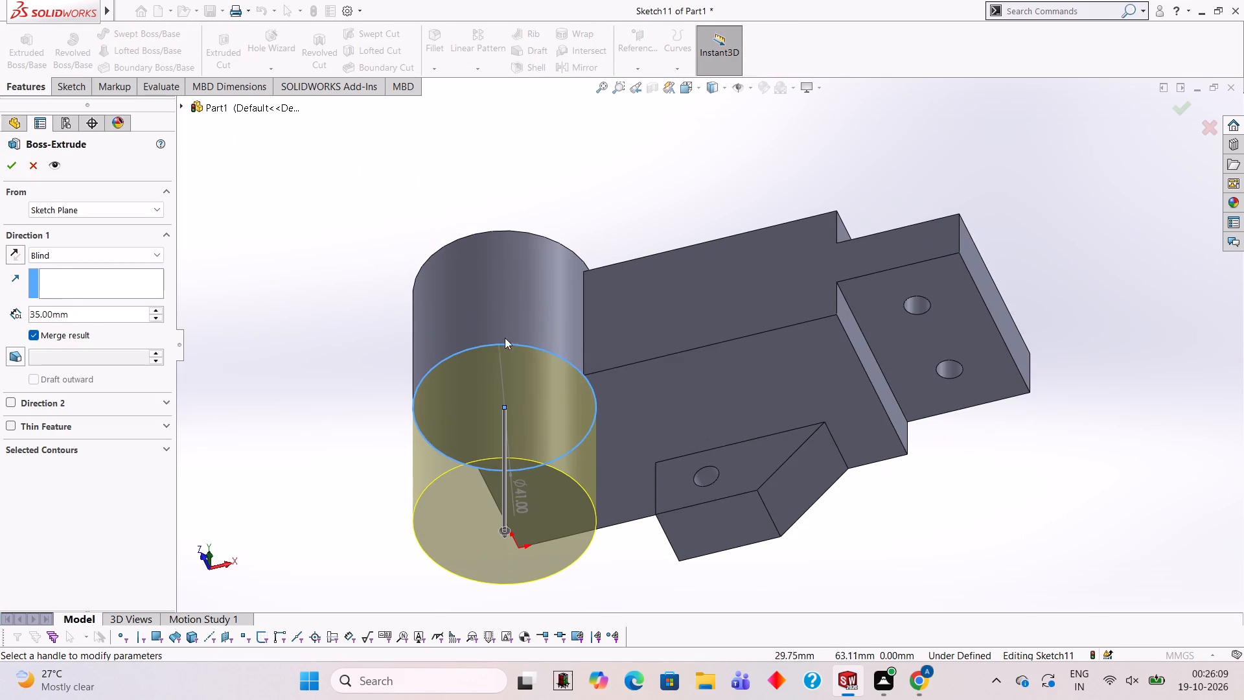
{"action": "left_click", "coordinate": [97, 319]}
{"action": "key", "text": "BackSpace"}
{"action": "key", "text": "BackSpace"}
{"action": "key", "text": "BackSpace"}
{"action": "key", "text": "BackSpace"}
{"action": "key", "text": "BackSpace"}
{"action": "key", "text": "BackSpace"}
{"action": "key", "text": "BackSpace"}
{"action": "key", "text": "BackSpace"}
{"action": "key", "text": "BackSpace"}
{"action": "key", "text": "BackSpace"}
{"action": "key", "text": "BackSpace"}
{"action": "key", "text": "BackSpace"}
{"action": "key", "text": "BackSpace"}
{"action": "key", "text": "BackSpace"}
{"action": "key", "text": "BackSpace"}
{"action": "key", "text": "BackSpace"}
{"action": "key", "text": "BackSpace"}
{"action": "key", "text": "BackSpace"}
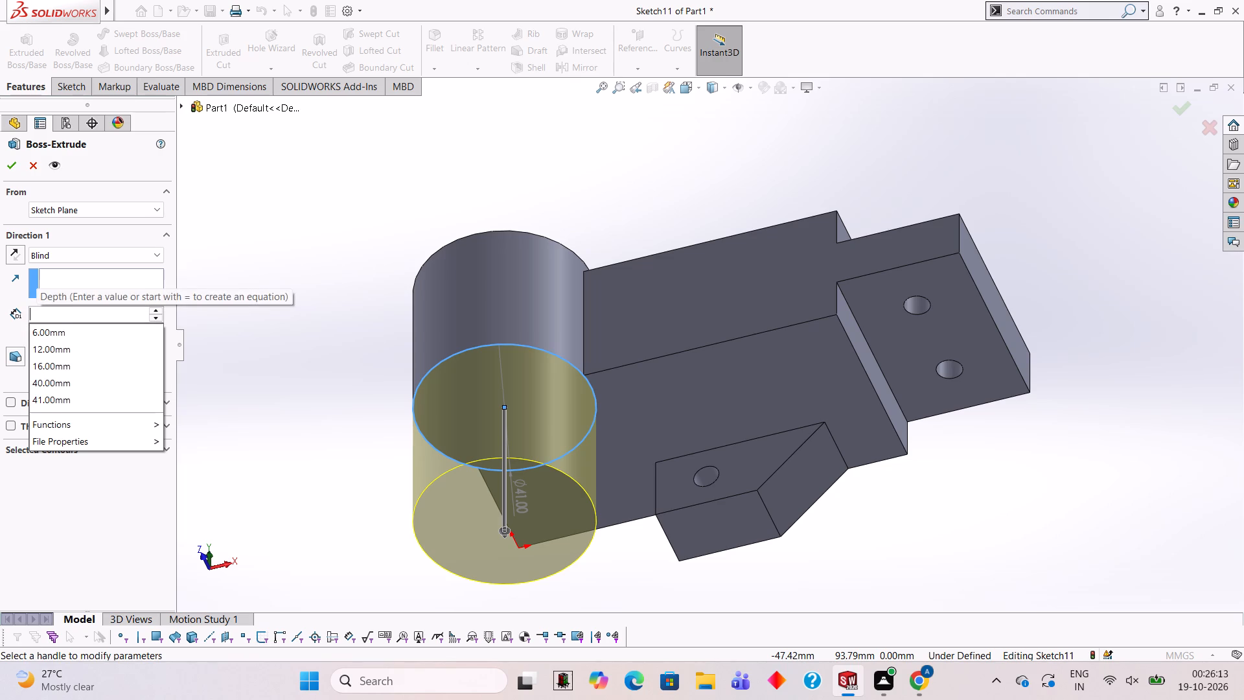
{"action": "key", "text": "1"}
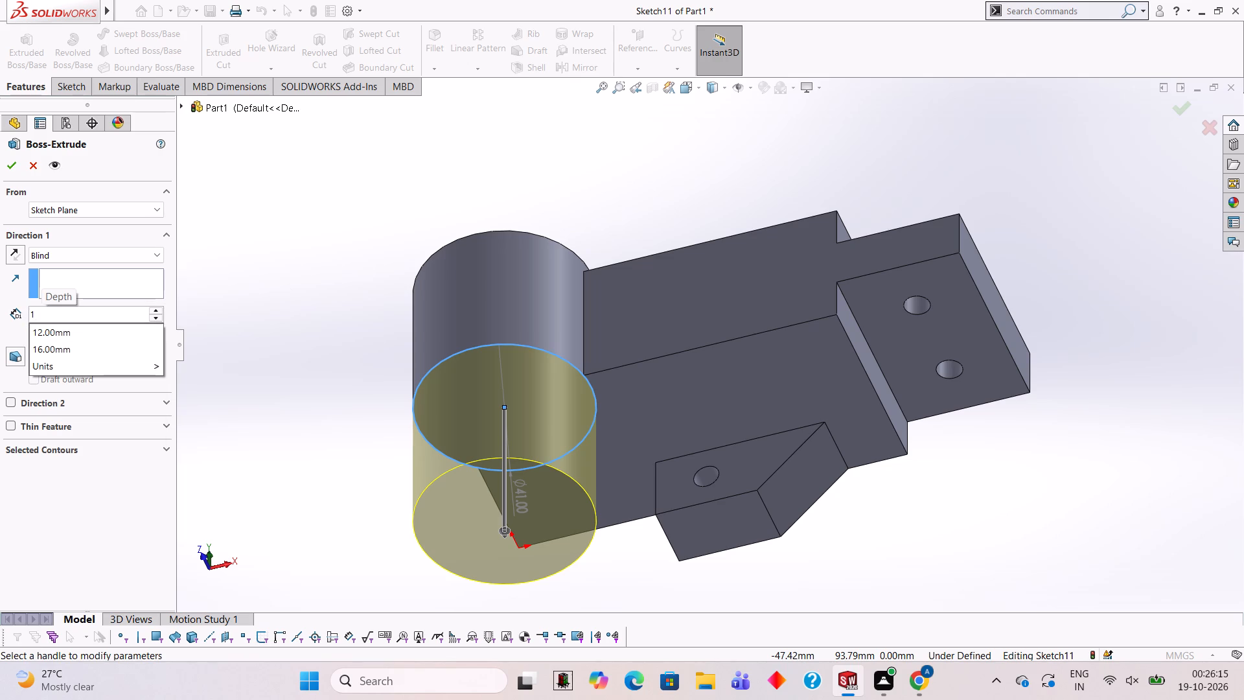
{"action": "key", "text": "BackSpace"}
{"action": "key", "text": "3"}
{"action": "key", "text": "Return"}
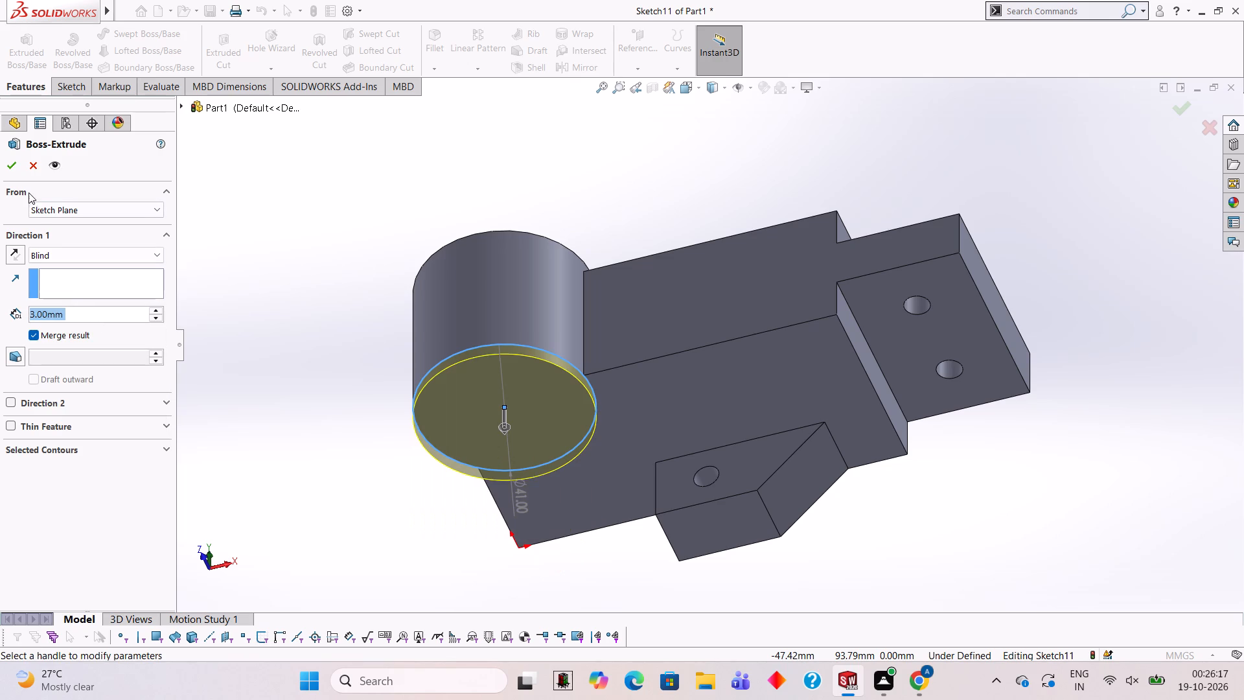
{"action": "left_click", "coordinate": [15, 169]}
{"action": "left_click", "coordinate": [325, 255]}
Sketch a 28 mm diameter circle on the cylinder's lower end face, concentric with the cylinder.
{"action": "middle_click_drag", "start_coordinate": [536, 339], "coordinate": [524, 349]}
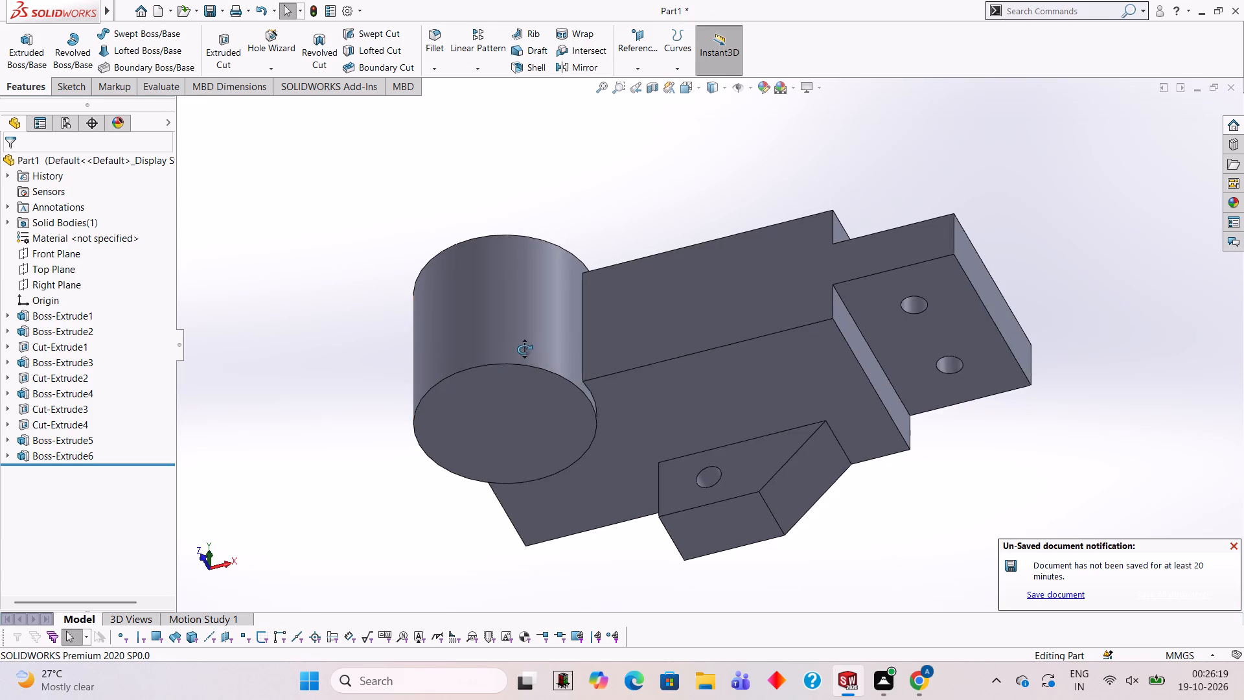
{"action": "middle_click_drag", "start_coordinate": [524, 349], "coordinate": [478, 378]}
{"action": "scroll", "coordinate": [562, 382], "scroll_direction": "up", "scroll_amount": 1}
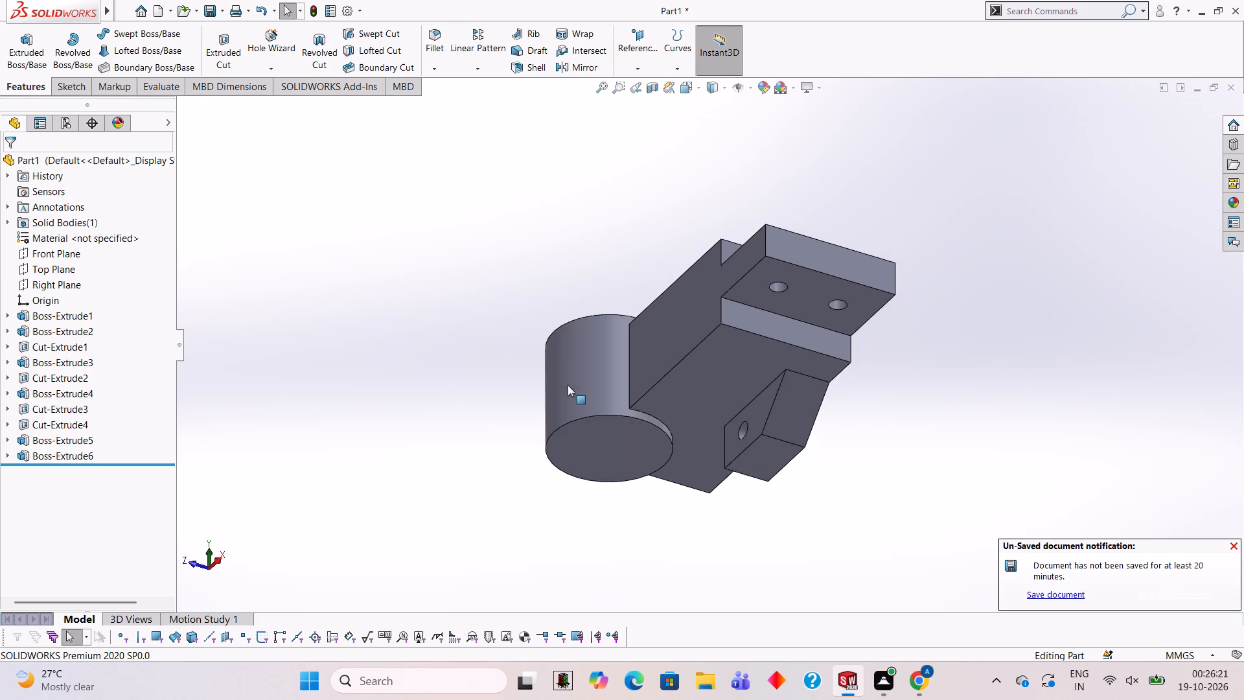
{"action": "scroll", "coordinate": [568, 385], "scroll_direction": "up", "scroll_amount": 1}
{"action": "middle_click_drag", "start_coordinate": [669, 433], "coordinate": [763, 404]}
{"action": "scroll", "coordinate": [672, 435], "scroll_direction": "down", "scroll_amount": 1}
{"action": "middle_click_drag", "start_coordinate": [768, 250], "coordinate": [757, 308]}
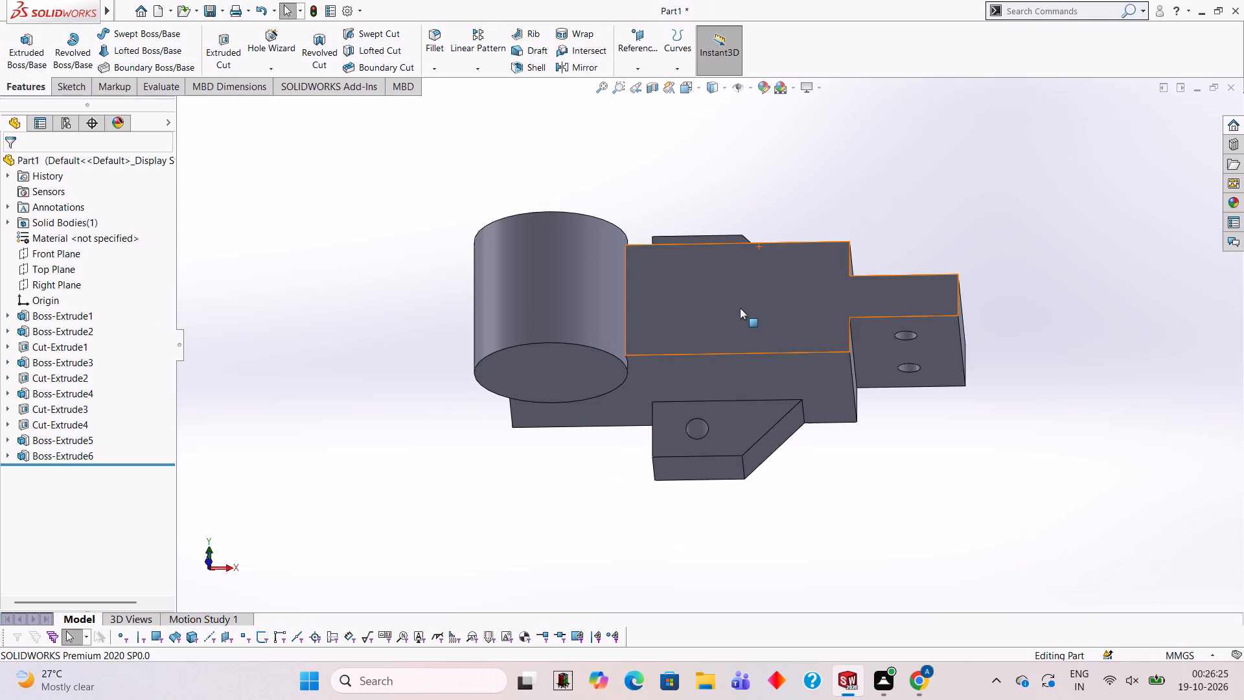
{"action": "middle_click_drag", "start_coordinate": [789, 287], "coordinate": [781, 269]}
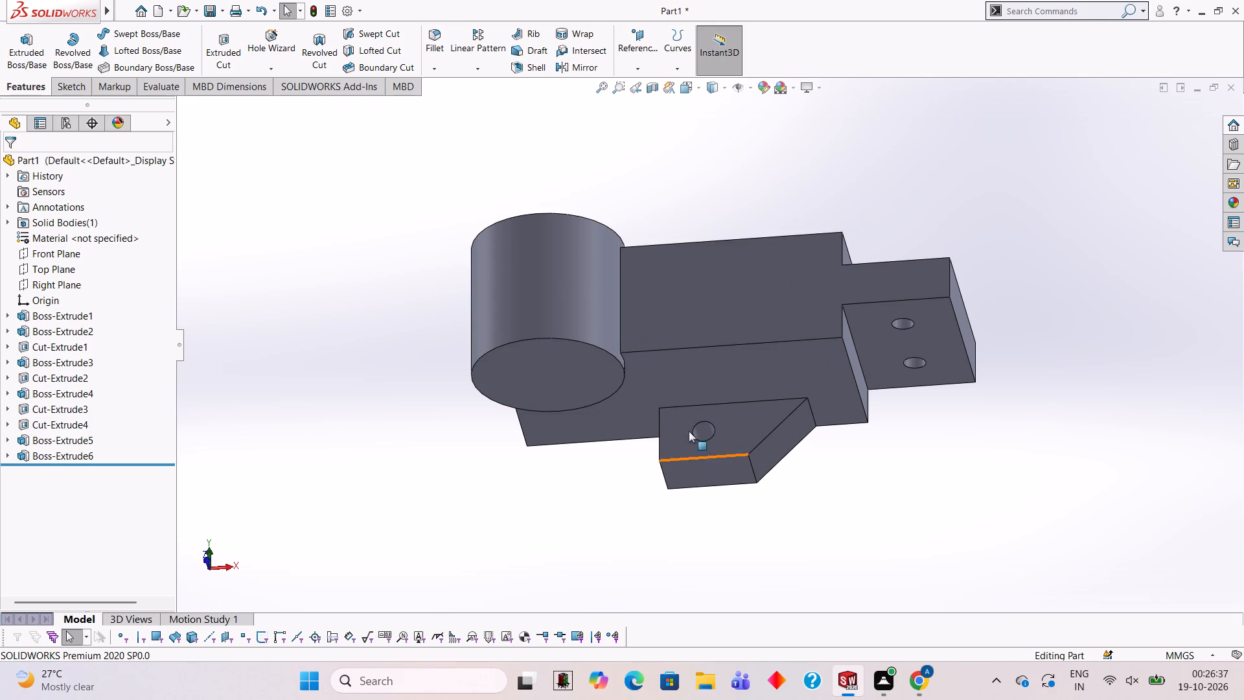
{"action": "left_click", "coordinate": [564, 370]}
{"action": "left_click", "coordinate": [619, 332]}
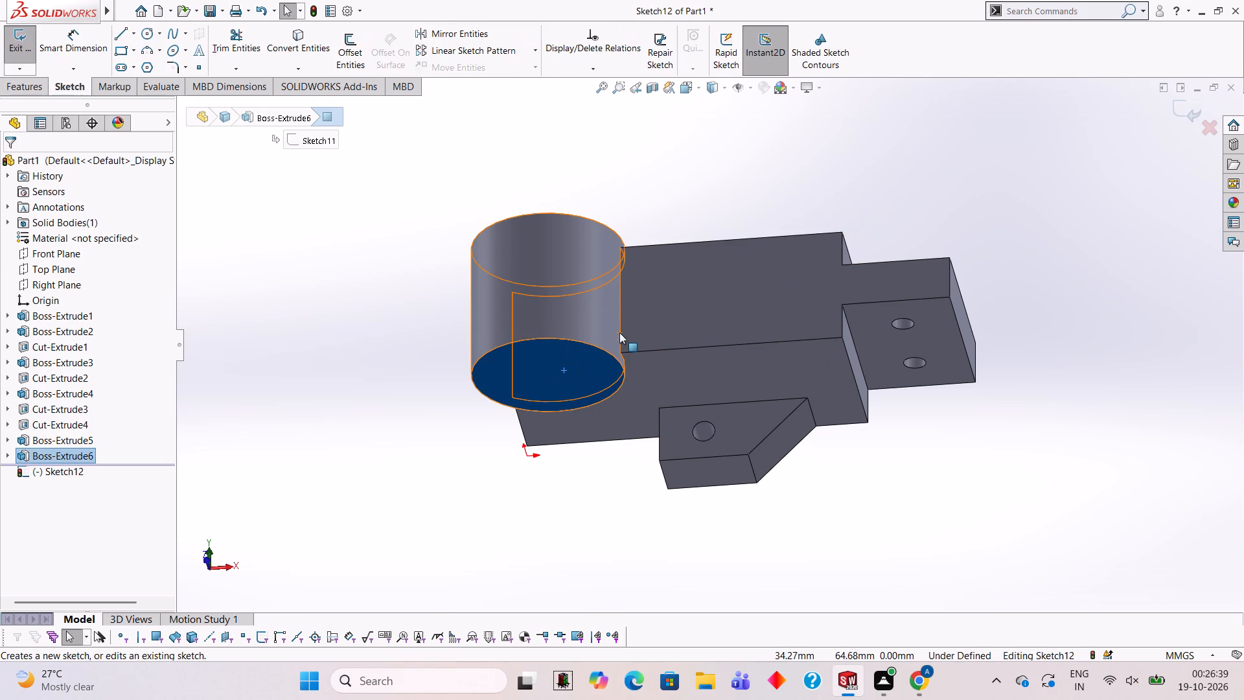
{"action": "key", "text": "ctrl+8"}
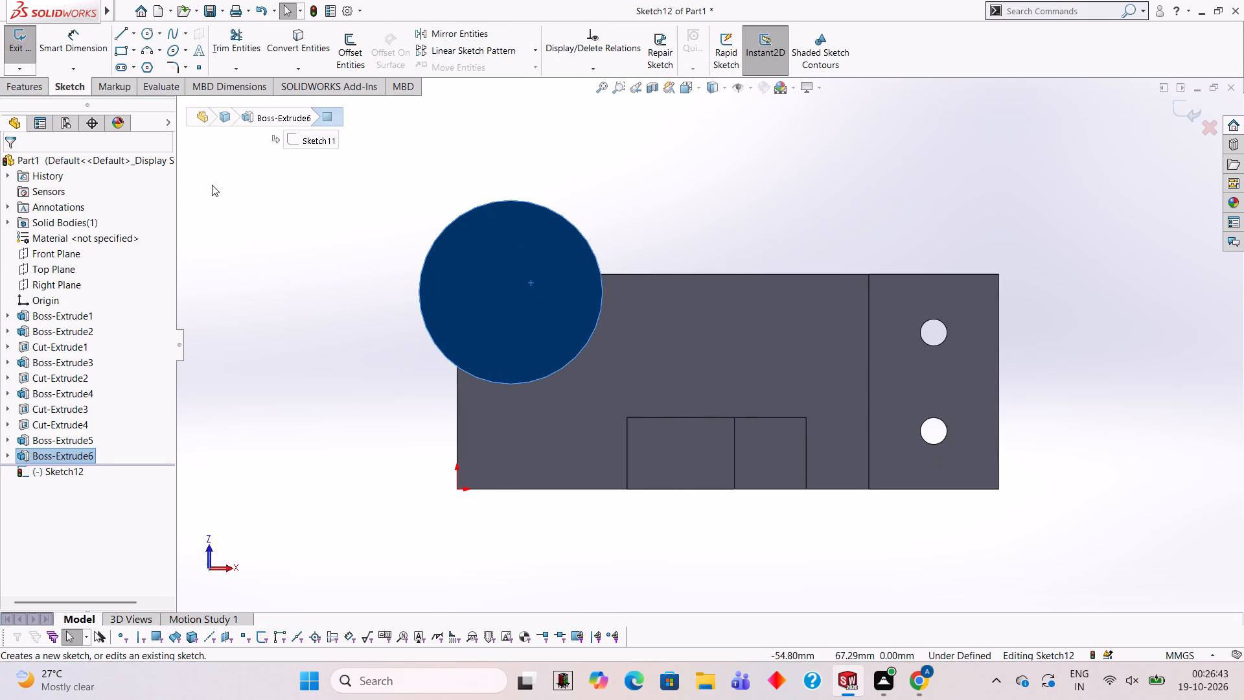
{"action": "left_click", "coordinate": [145, 38]}
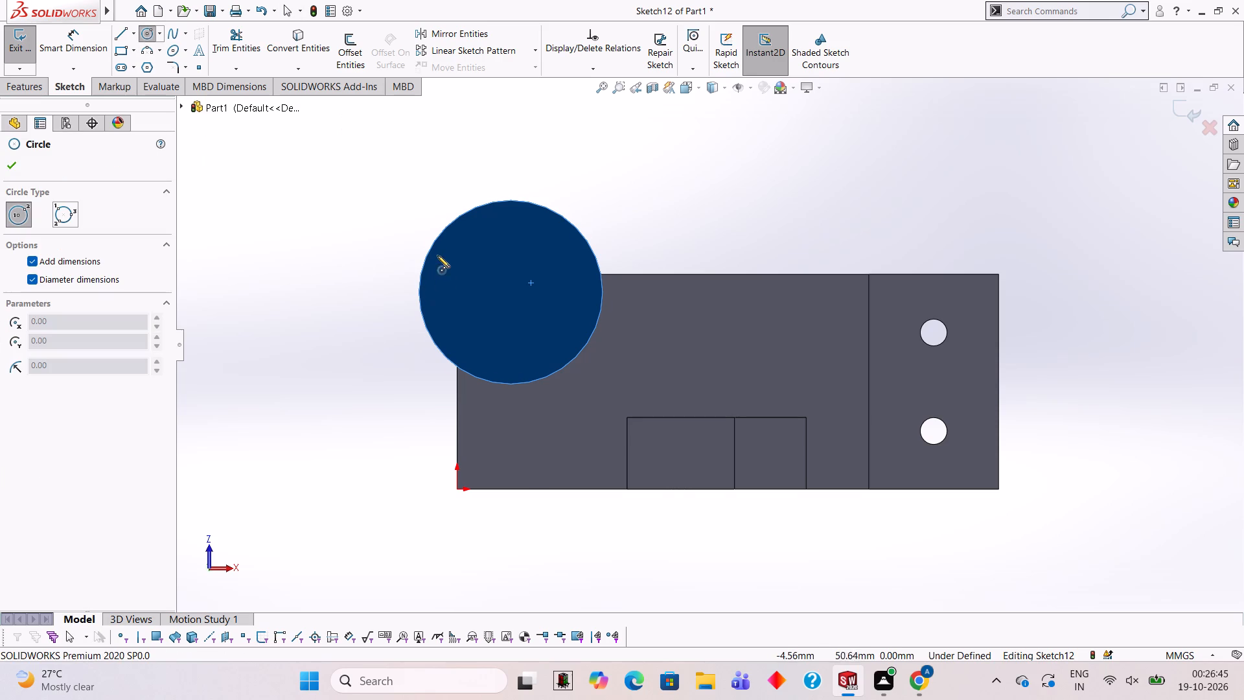
{"action": "left_click", "coordinate": [510, 292]}
{"action": "type", "text": "28"}
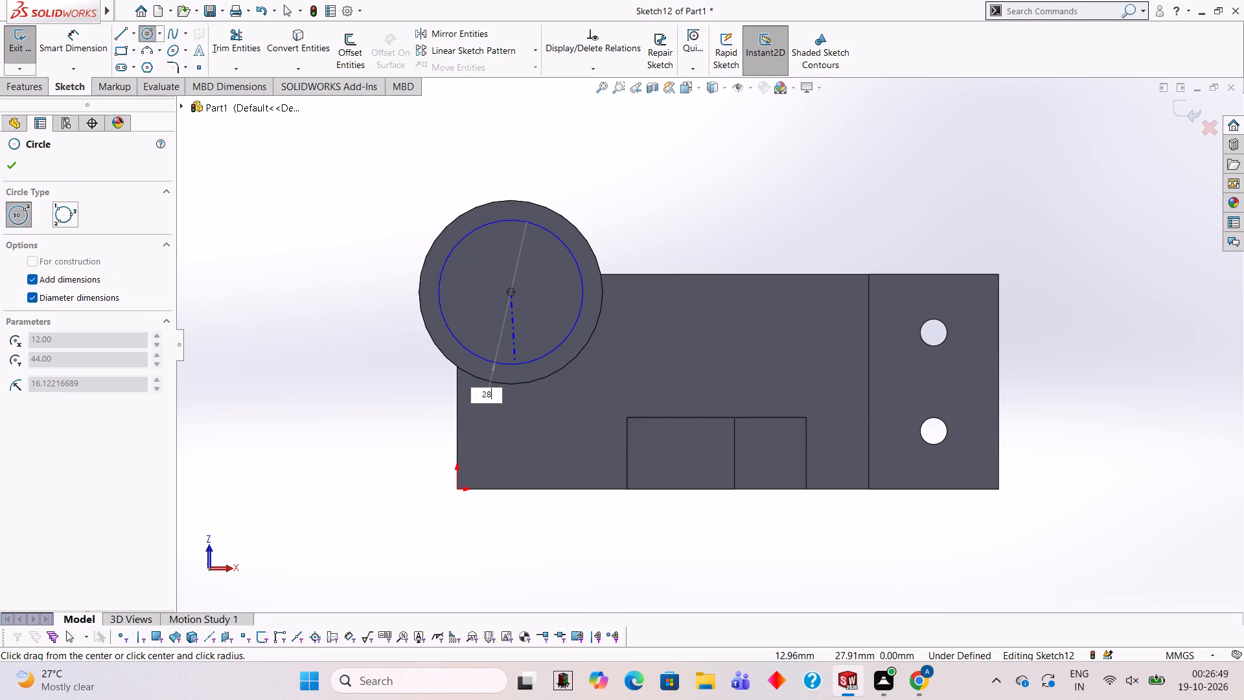
{"action": "key", "text": "Return"}
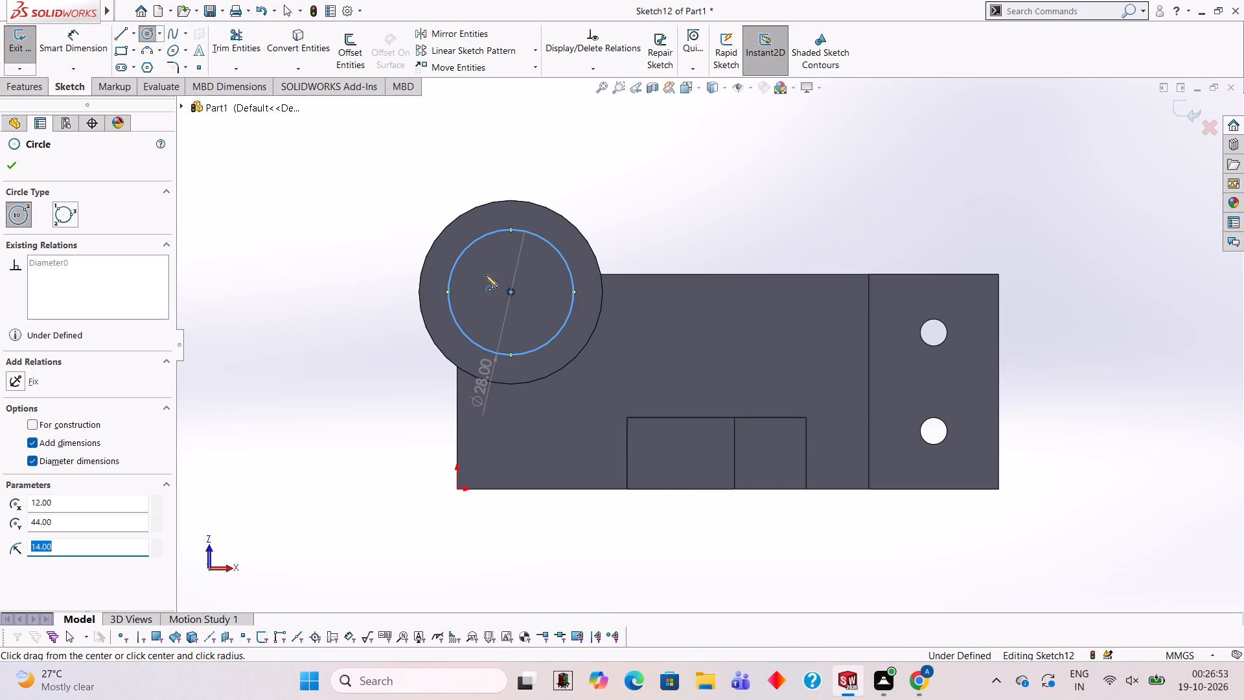
Cut the 28 mm circle 38 mm deep through the cylinder with an Extruded Cut.
{"action": "left_click", "coordinate": [34, 82]}
{"action": "left_click", "coordinate": [235, 53]}
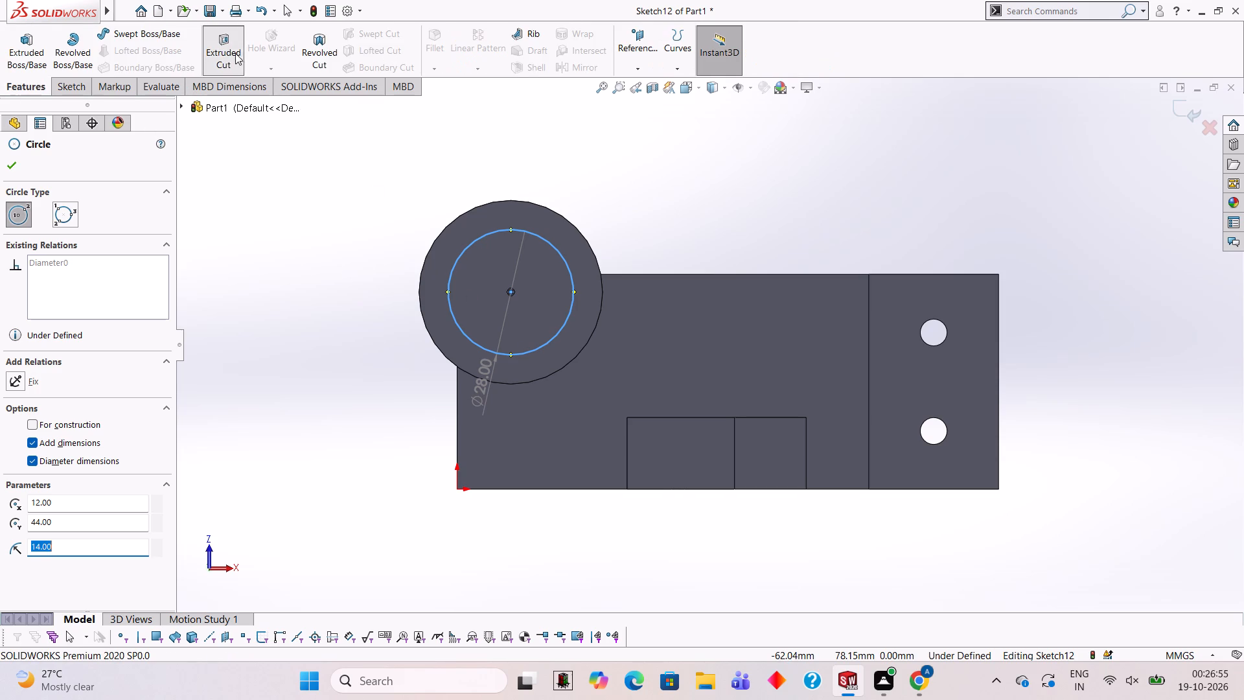
{"action": "middle_click_drag", "start_coordinate": [336, 148], "coordinate": [378, 421]}
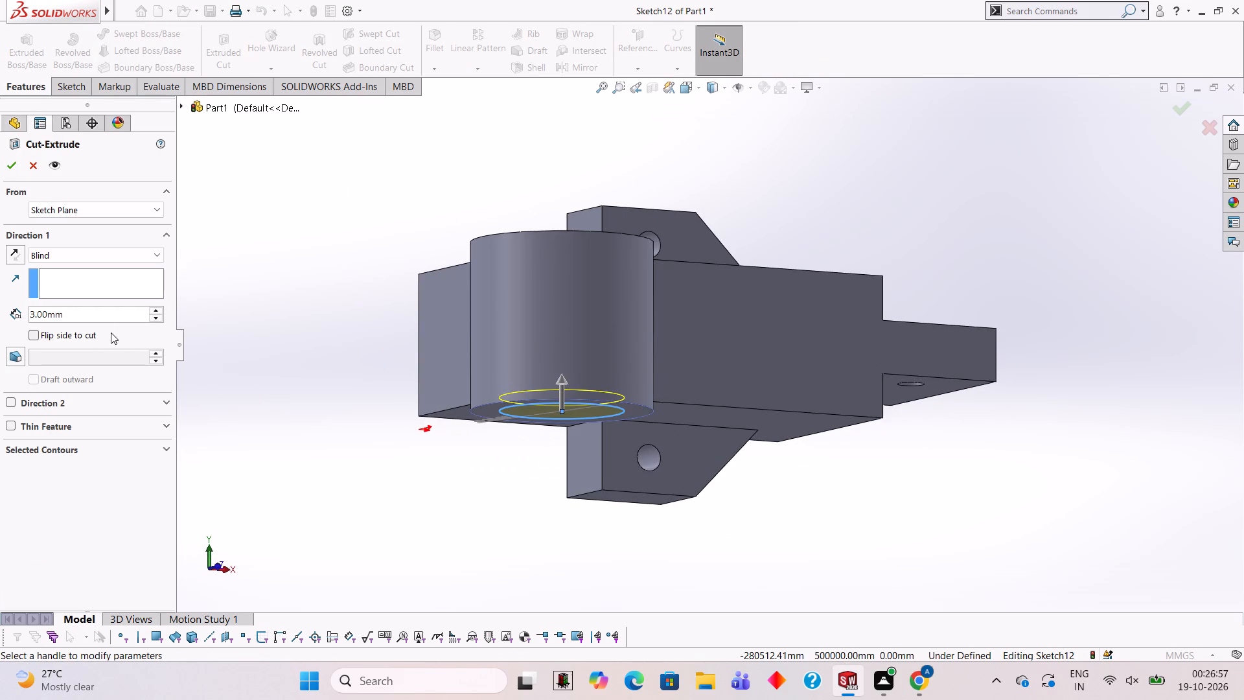
{"action": "left_click", "coordinate": [96, 309]}
{"action": "key", "text": "BackSpace"}
{"action": "key", "text": "BackSpace"}
{"action": "key", "text": "BackSpace"}
{"action": "key", "text": "BackSpace"}
{"action": "key", "text": "BackSpace"}
{"action": "key", "text": "BackSpace"}
{"action": "key", "text": "BackSpace"}
{"action": "key", "text": "BackSpace"}
{"action": "key", "text": "BackSpace"}
{"action": "key", "text": "BackSpace"}
{"action": "key", "text": "BackSpace"}
{"action": "key", "text": "BackSpace"}
{"action": "key", "text": "BackSpace"}
{"action": "key", "text": "BackSpace"}
{"action": "key", "text": "BackSpace"}
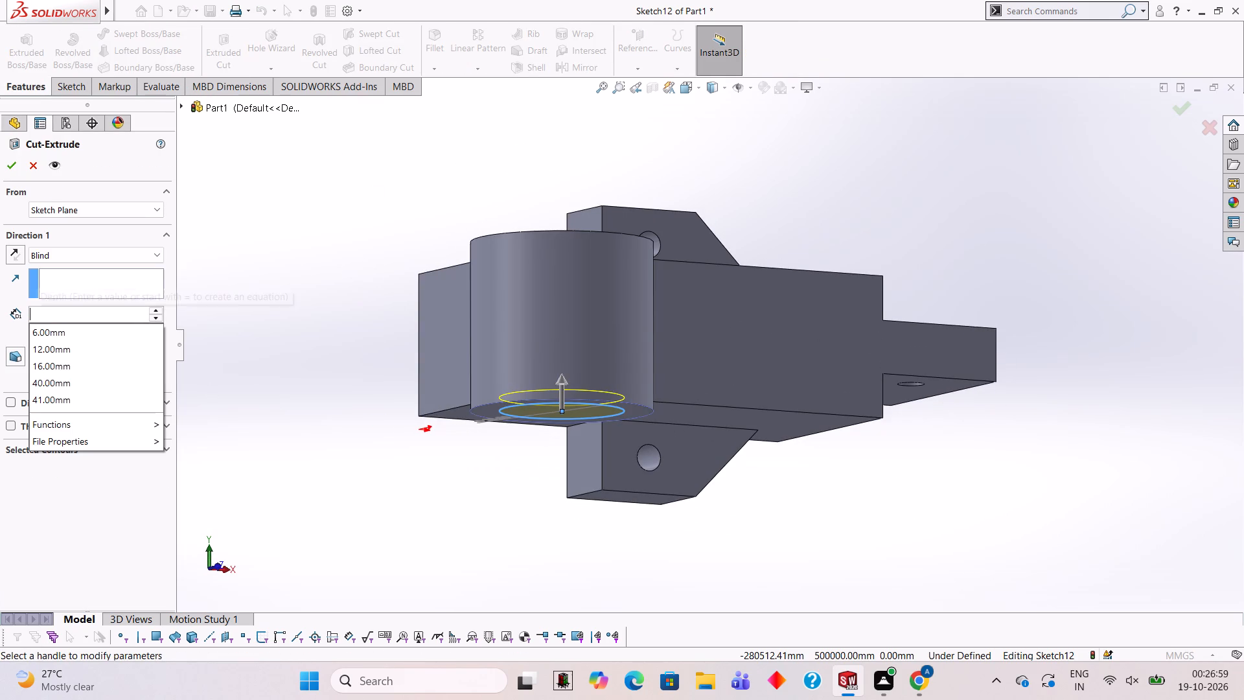
{"action": "type", "text": "38"}
{"action": "key", "text": "Return"}
{"action": "scroll", "coordinate": [346, 283], "scroll_direction": "up", "scroll_amount": 1}
{"action": "middle_click_drag", "start_coordinate": [345, 276], "coordinate": [378, 397]}
{"action": "left_click", "coordinate": [14, 163]}
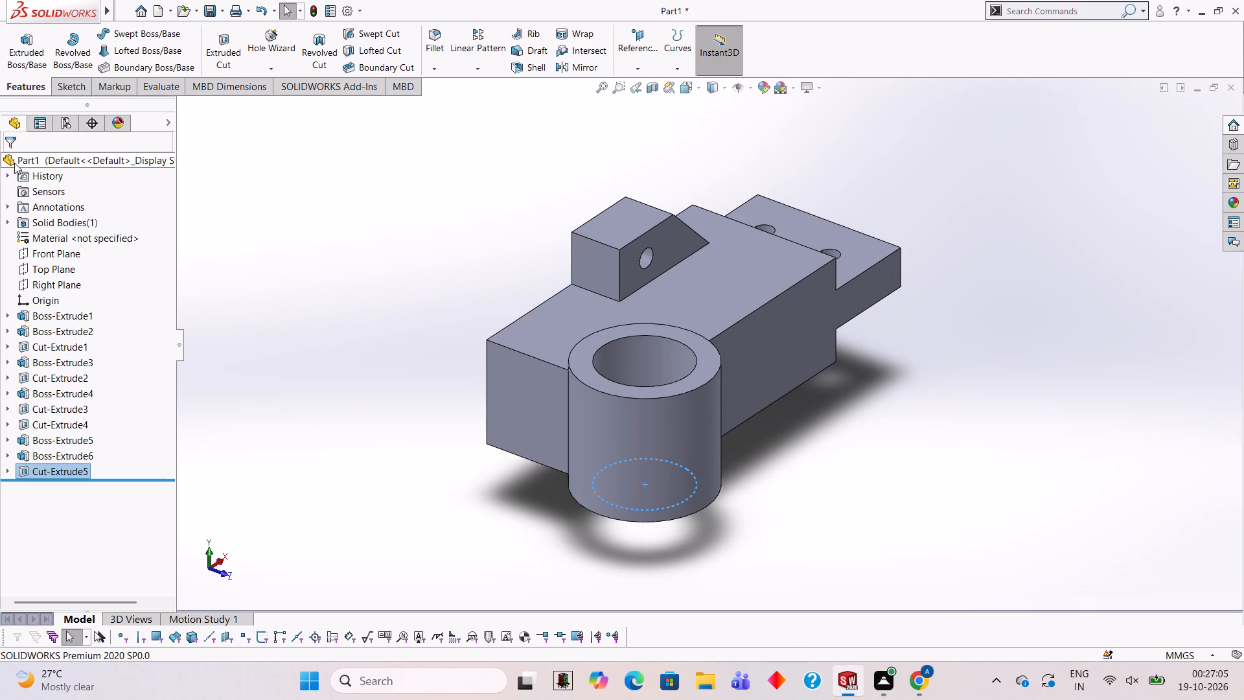
Examine the bored cylinder, the block's underside and the neighbouring bosses from several angles.
{"action": "left_click", "coordinate": [272, 202]}
{"action": "scroll", "coordinate": [536, 325], "scroll_direction": "down", "scroll_amount": 1}
{"action": "middle_click_drag", "start_coordinate": [655, 377], "coordinate": [547, 270]}
{"action": "scroll", "coordinate": [619, 320], "scroll_direction": "up", "scroll_amount": 3}
{"action": "scroll", "coordinate": [669, 329], "scroll_direction": "down", "scroll_amount": 1}
{"action": "middle_click_drag", "start_coordinate": [682, 337], "coordinate": [709, 182]}
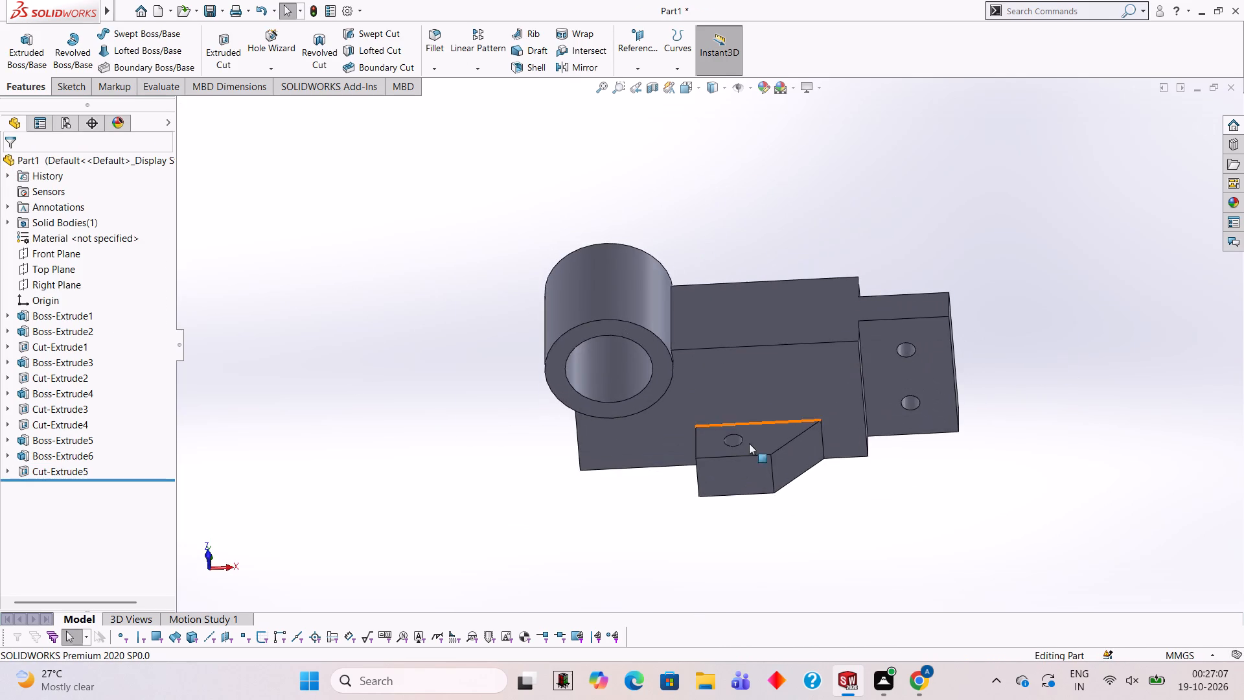
{"action": "middle_click_drag", "start_coordinate": [741, 426], "coordinate": [757, 311]}
{"action": "middle_click_drag", "start_coordinate": [736, 255], "coordinate": [718, 311]}
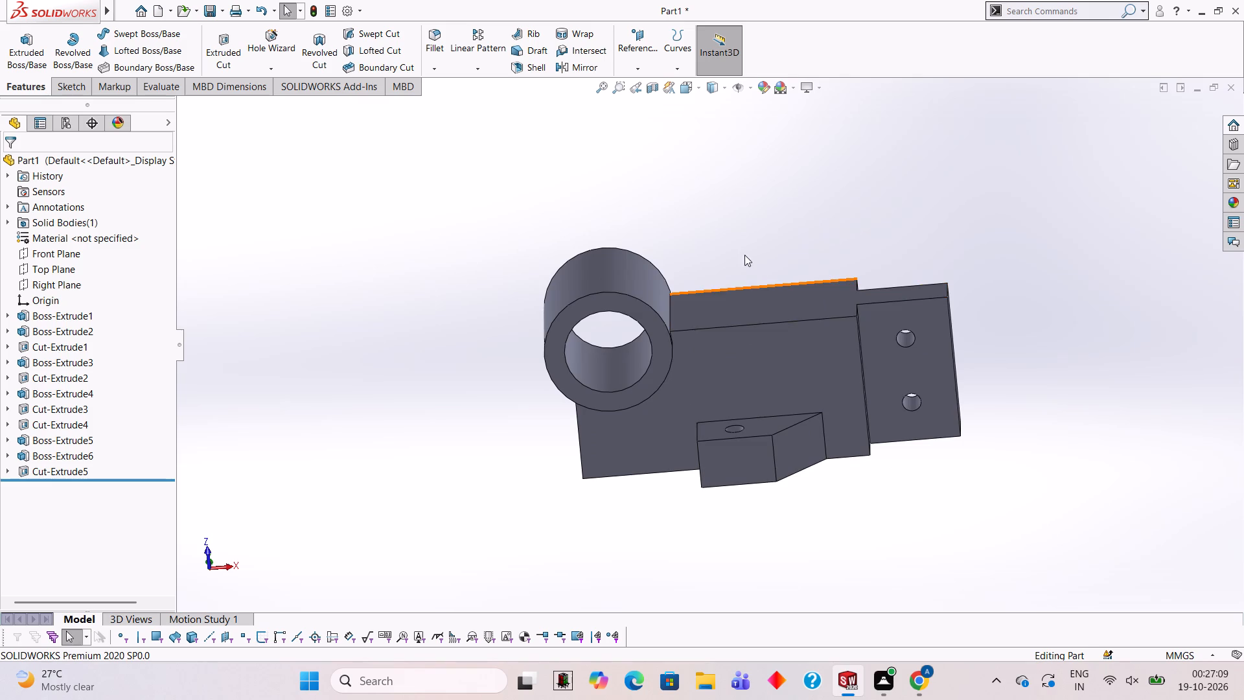
{"action": "scroll", "coordinate": [765, 280], "scroll_direction": "up", "scroll_amount": 2}
{"action": "middle_click_drag", "start_coordinate": [743, 320], "coordinate": [736, 323]}
{"action": "middle_click_drag", "start_coordinate": [656, 323], "coordinate": [702, 334]}
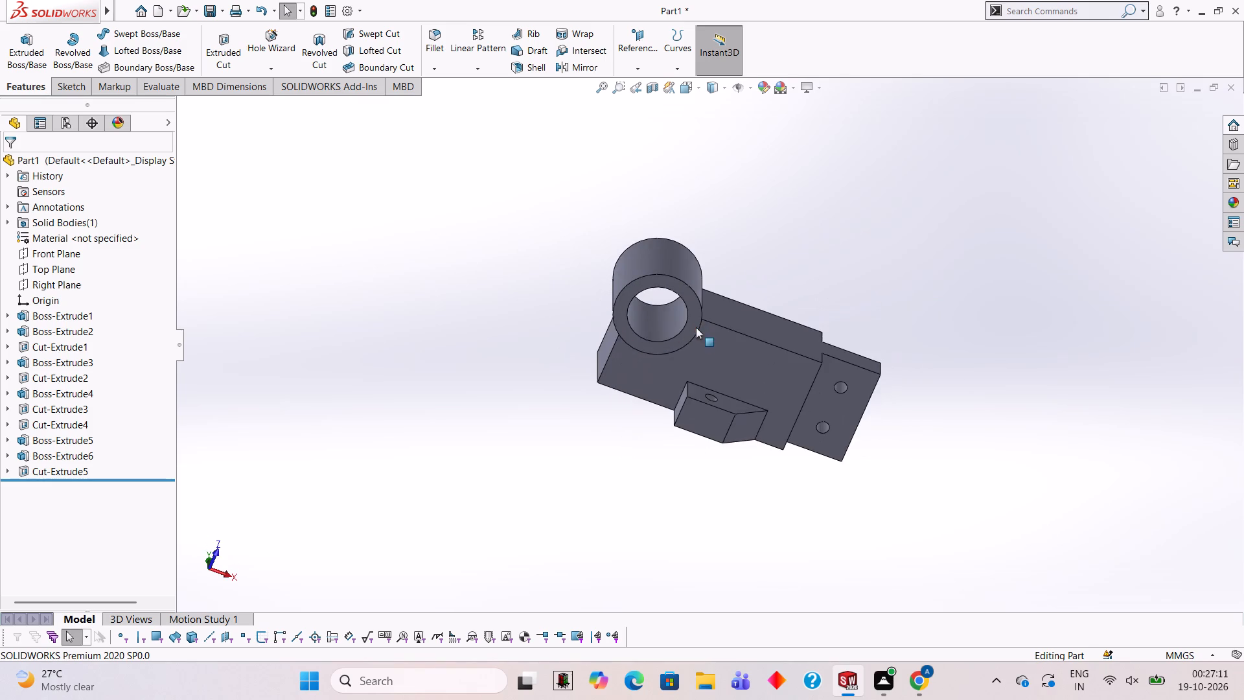
{"action": "middle_click_drag", "start_coordinate": [709, 334], "coordinate": [697, 314]}
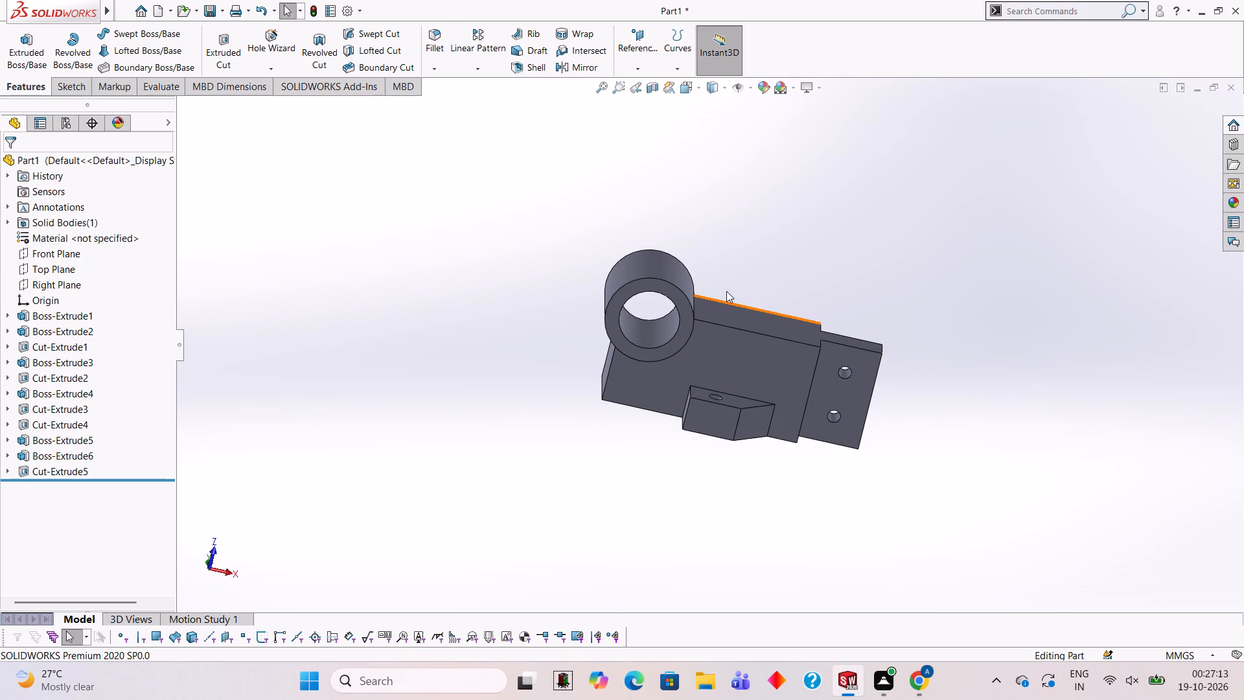
{"action": "middle_click_drag", "start_coordinate": [741, 326], "coordinate": [670, 313]}
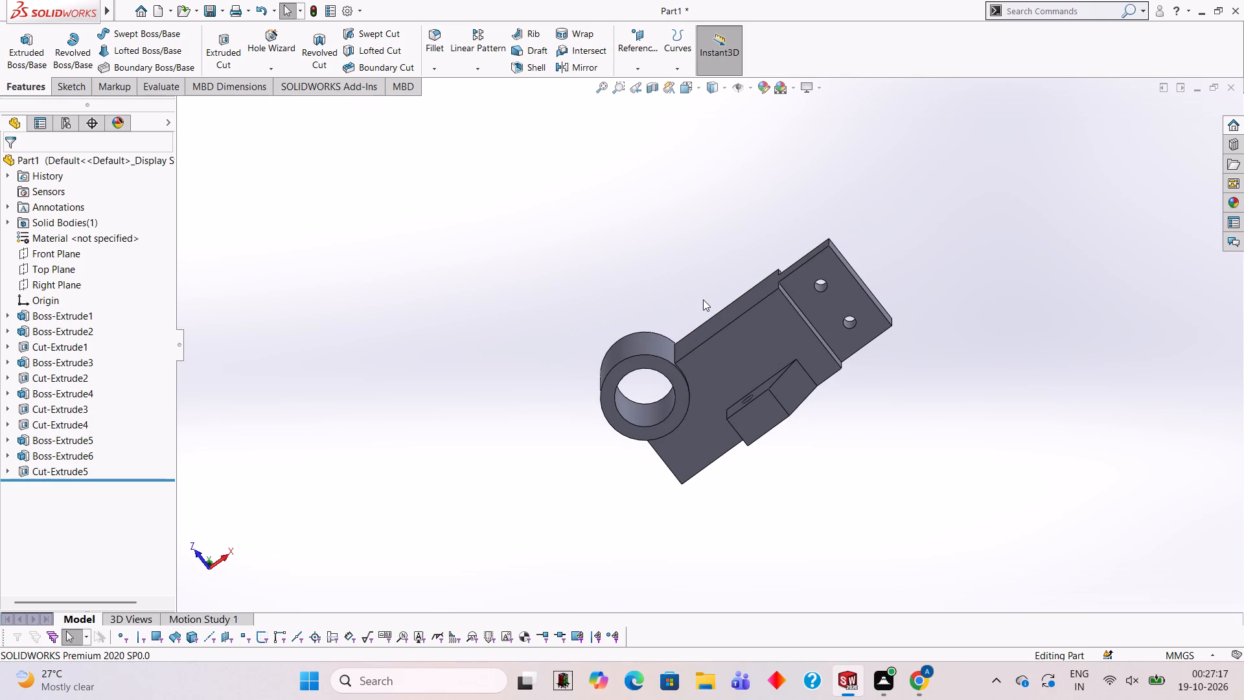
{"action": "scroll", "coordinate": [718, 301], "scroll_direction": "down", "scroll_amount": 1}
{"action": "middle_click_drag", "start_coordinate": [719, 301], "coordinate": [746, 312]}
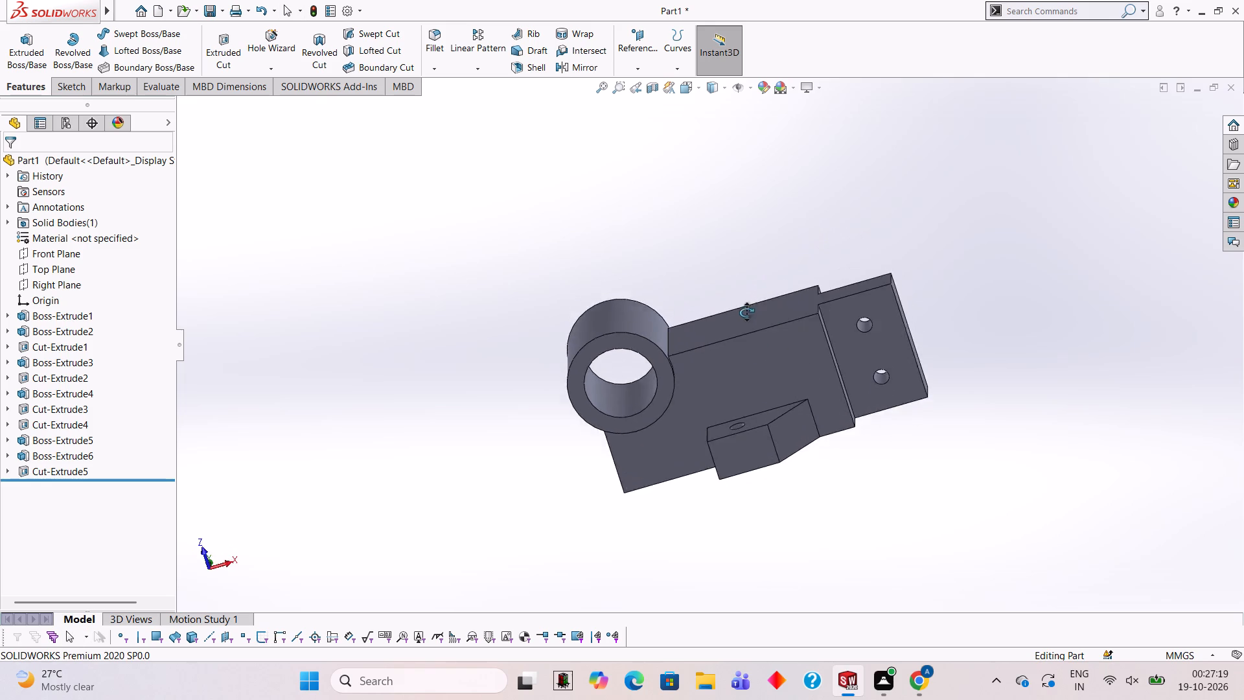
{"action": "middle_click_drag", "start_coordinate": [746, 312], "coordinate": [770, 293]}
{"action": "scroll", "coordinate": [675, 367], "scroll_direction": "down", "scroll_amount": 7}
{"action": "middle_click_drag", "start_coordinate": [786, 262], "coordinate": [763, 290]}
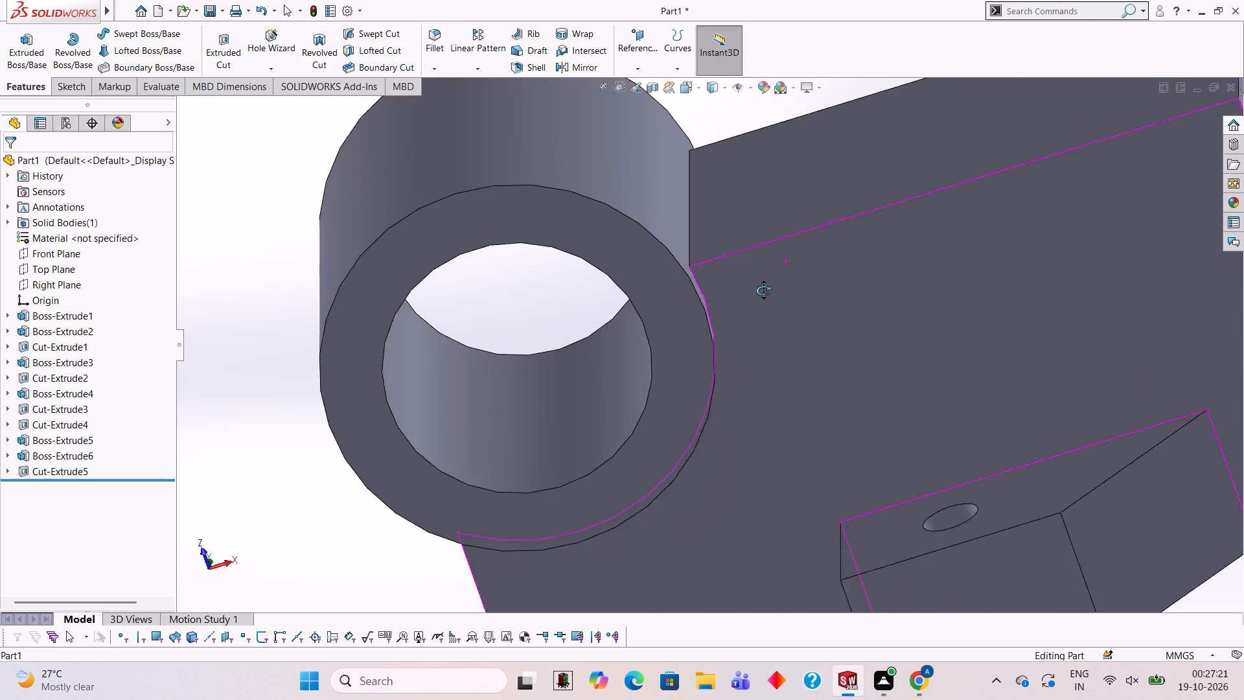
{"action": "middle_click_drag", "start_coordinate": [763, 290], "coordinate": [783, 269]}
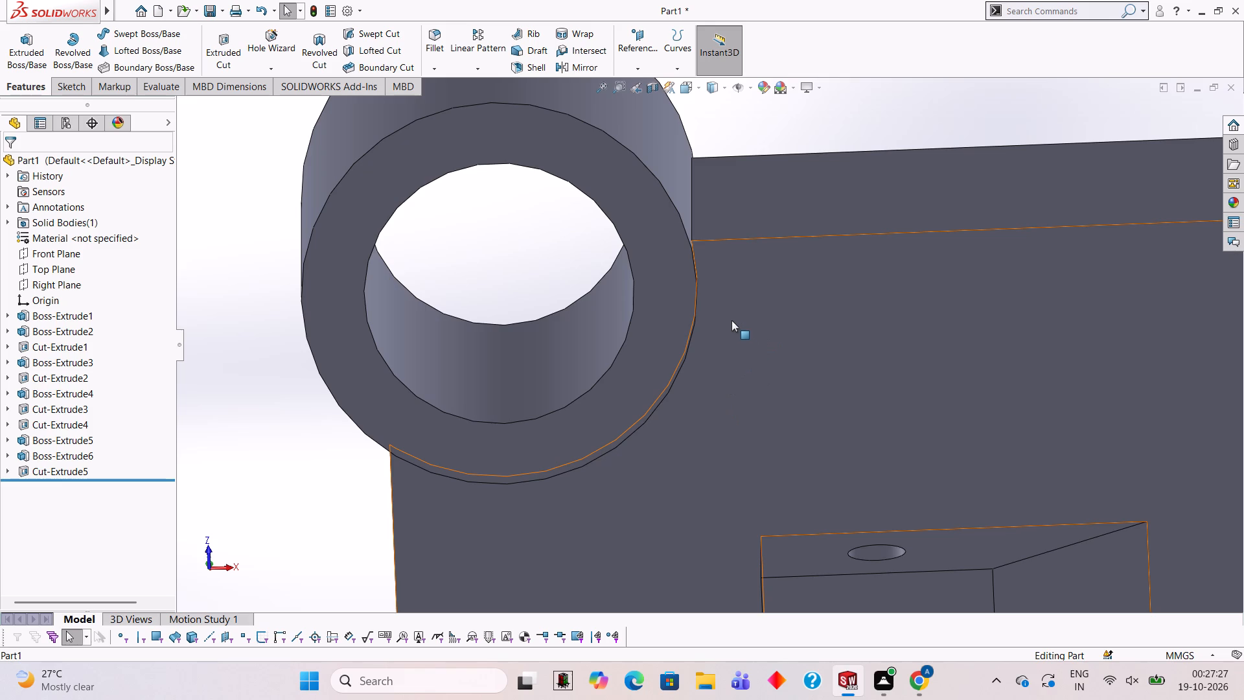
Start a new sketch on the block's flat underside face, viewed square-on.
{"action": "left_click", "coordinate": [942, 307]}
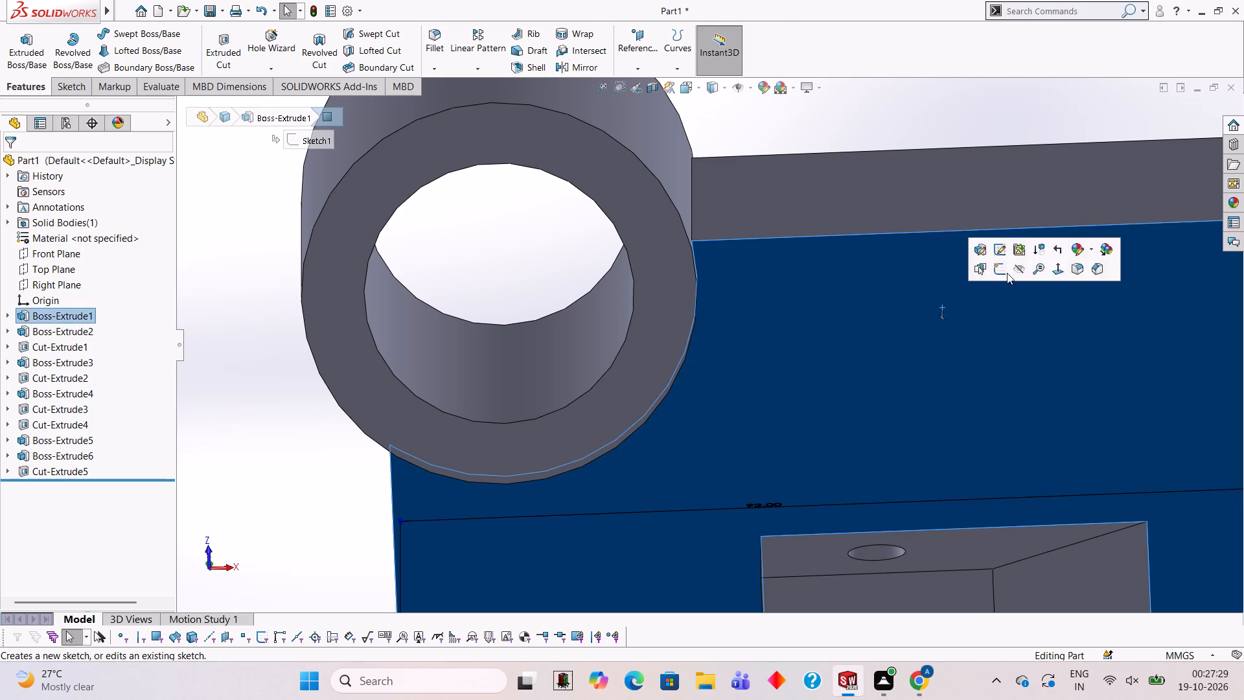
{"action": "left_click", "coordinate": [1001, 269]}
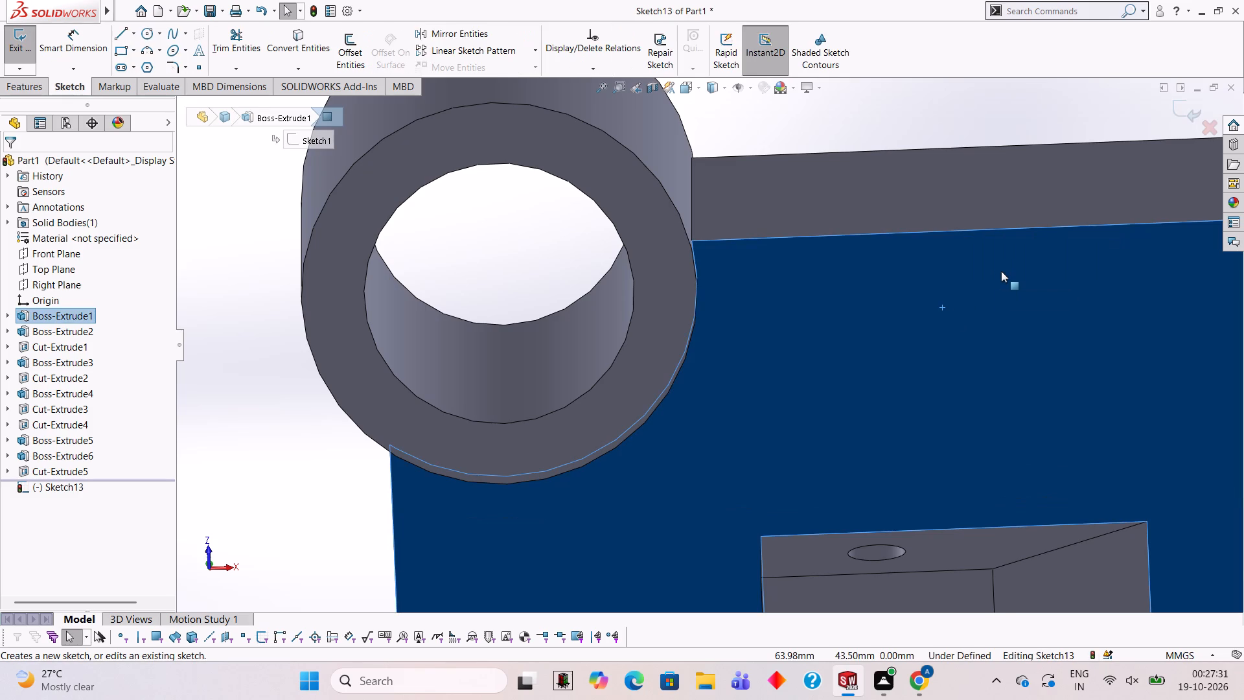
{"action": "key", "text": "ctrl+8"}
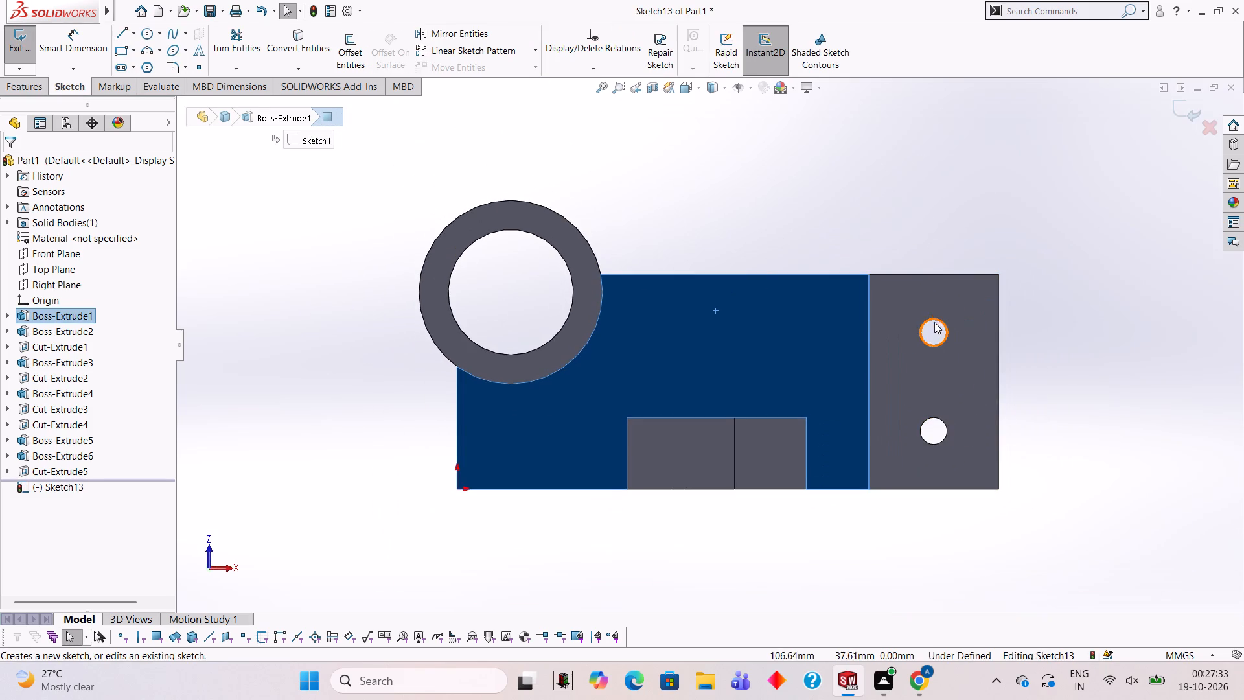
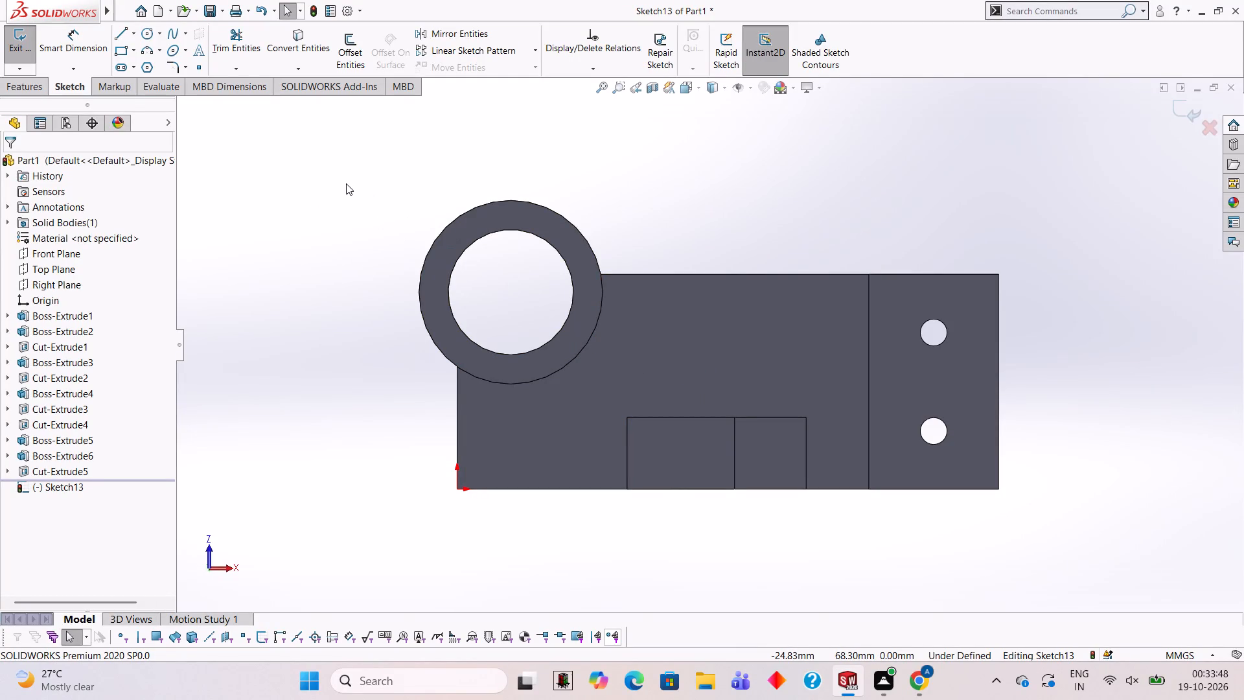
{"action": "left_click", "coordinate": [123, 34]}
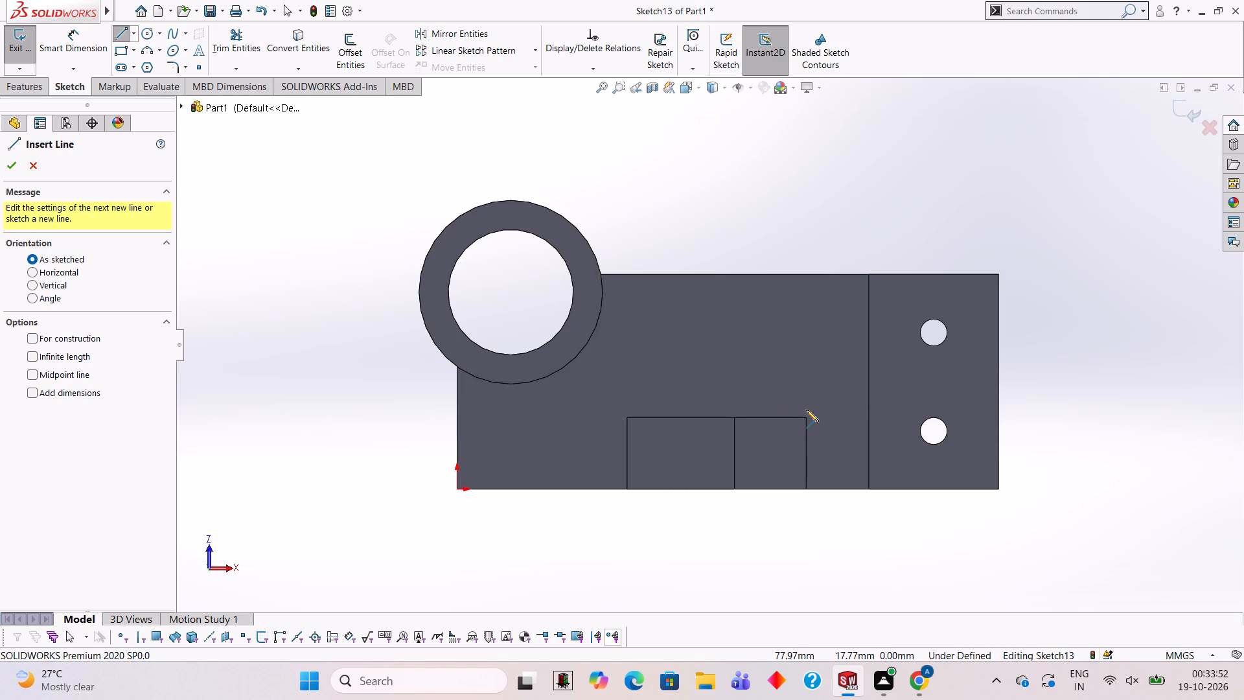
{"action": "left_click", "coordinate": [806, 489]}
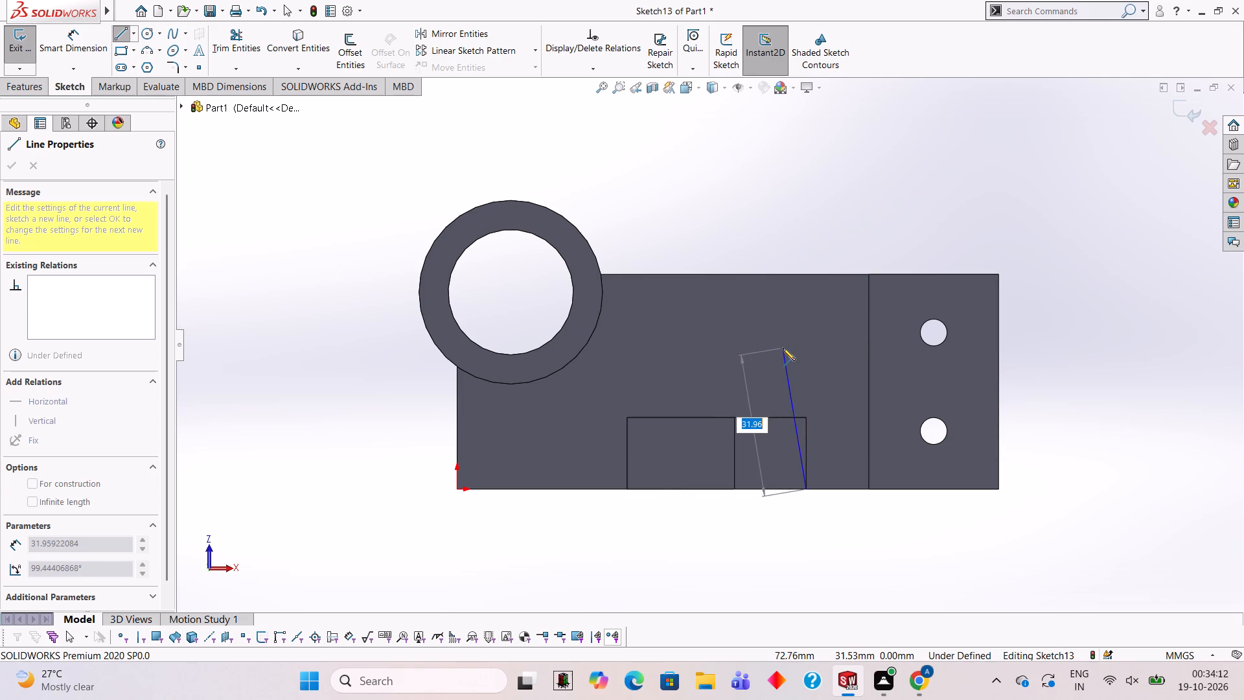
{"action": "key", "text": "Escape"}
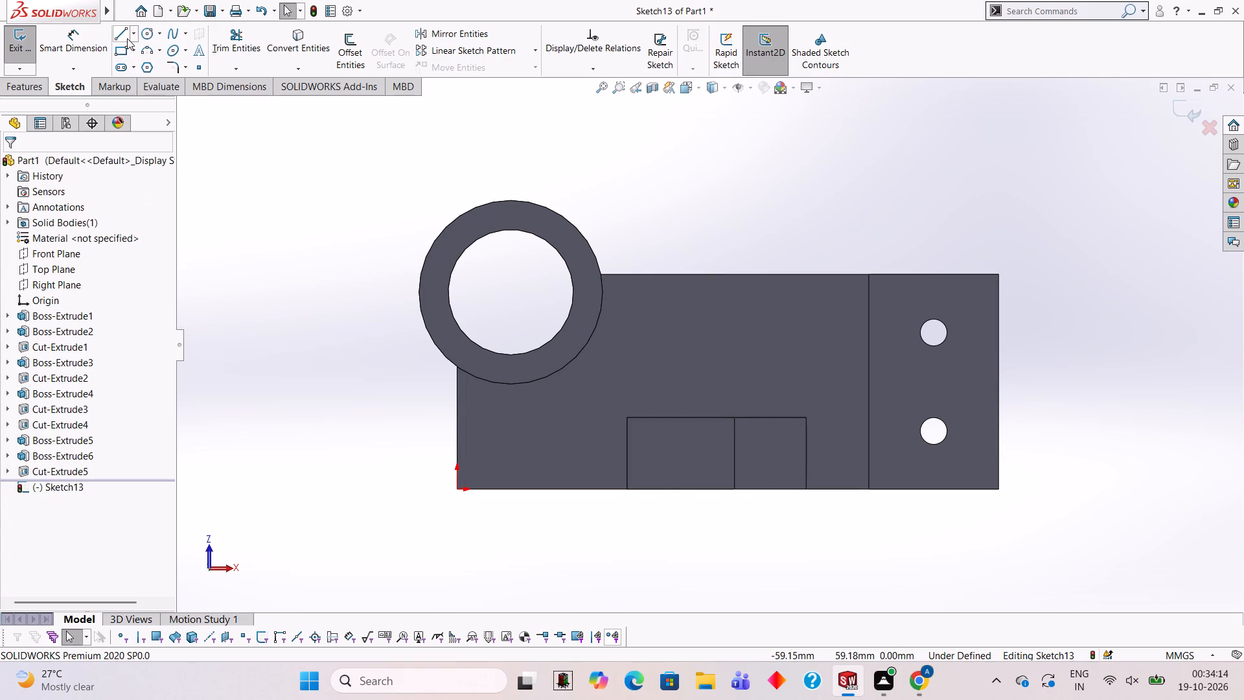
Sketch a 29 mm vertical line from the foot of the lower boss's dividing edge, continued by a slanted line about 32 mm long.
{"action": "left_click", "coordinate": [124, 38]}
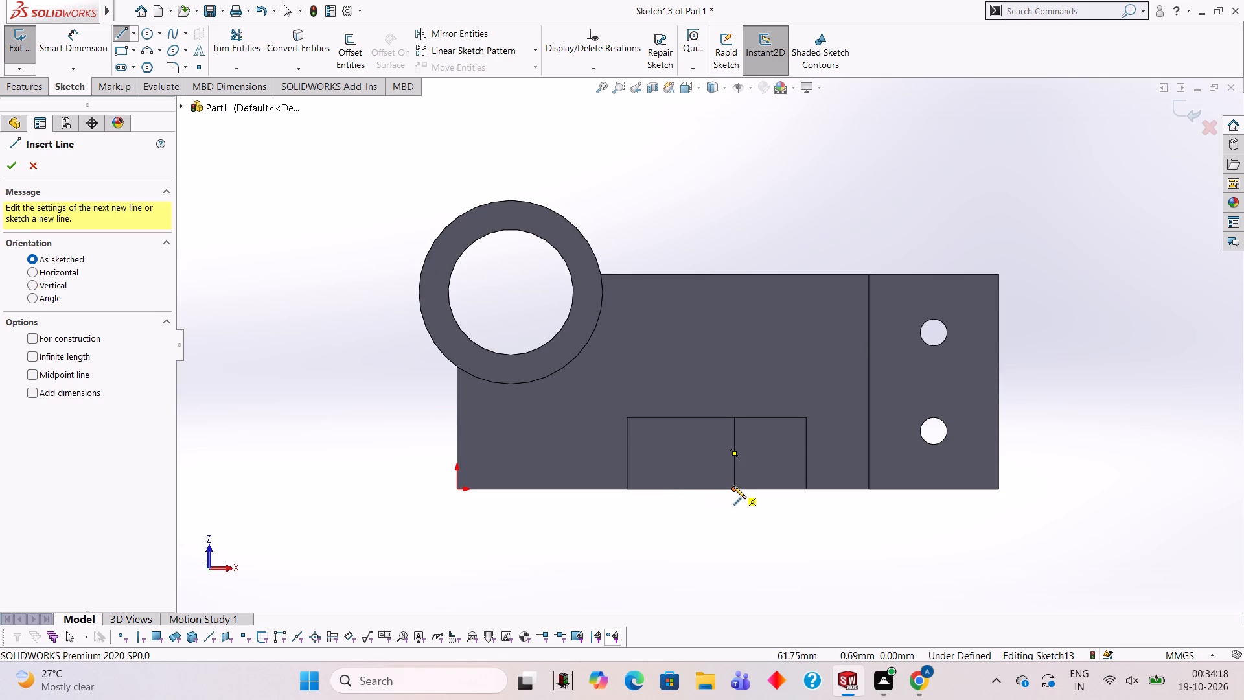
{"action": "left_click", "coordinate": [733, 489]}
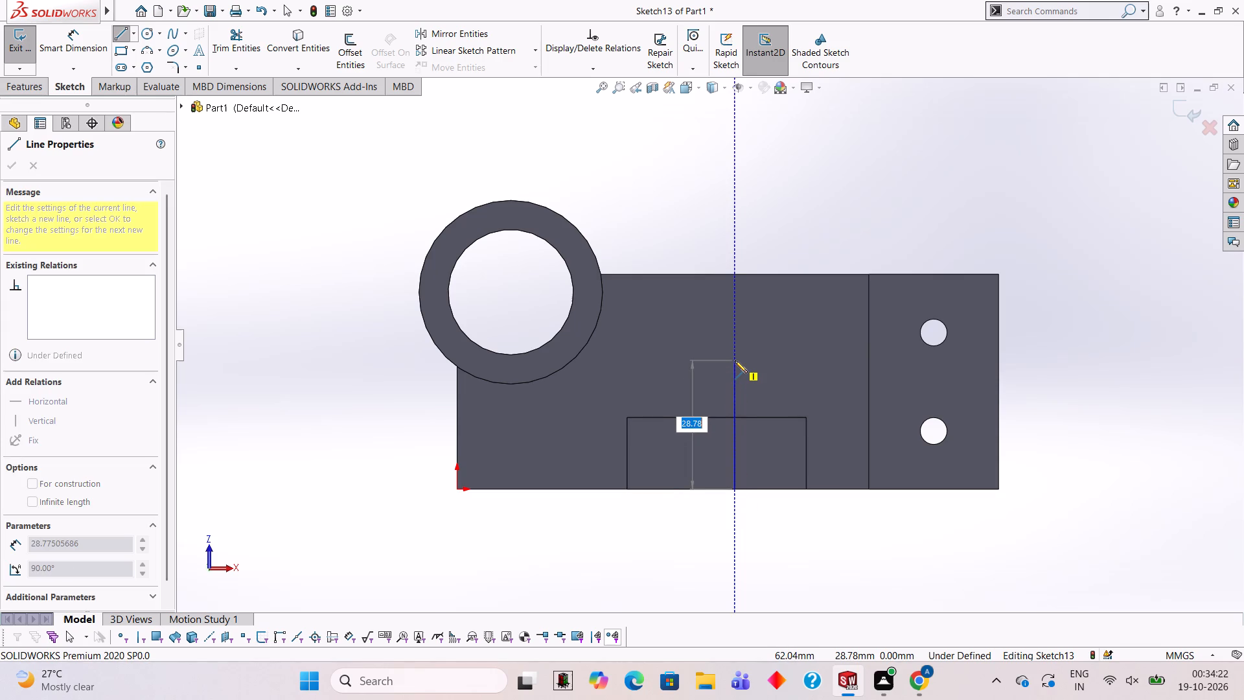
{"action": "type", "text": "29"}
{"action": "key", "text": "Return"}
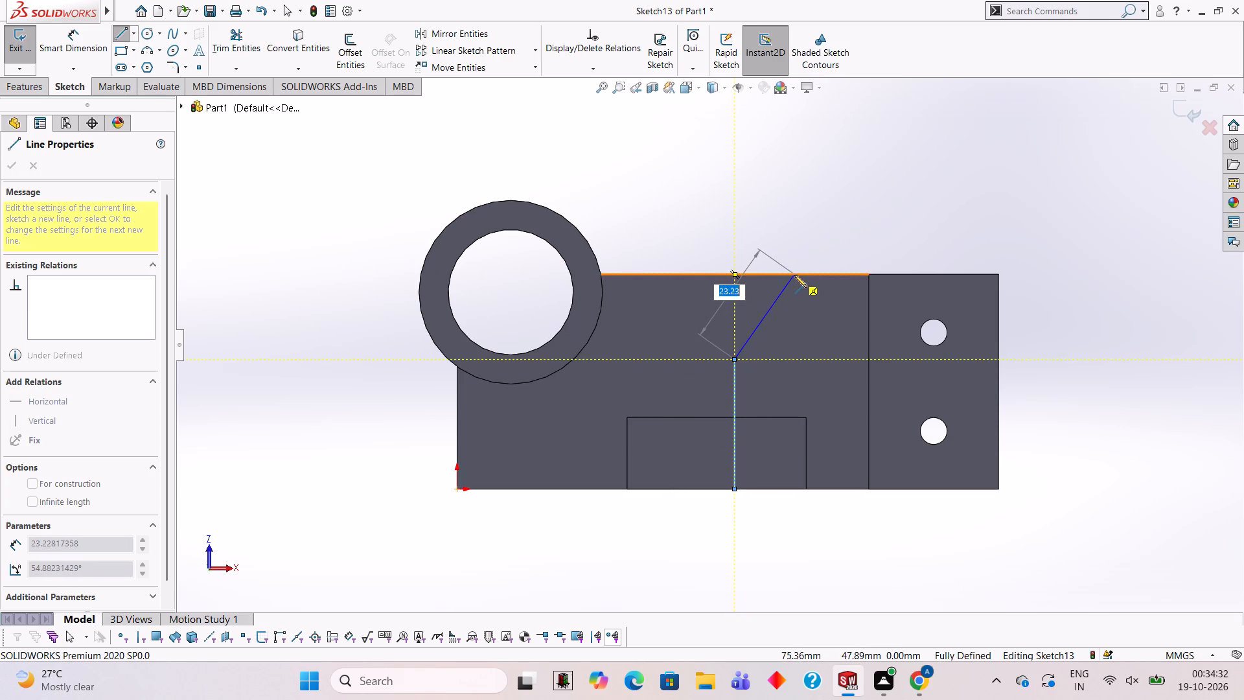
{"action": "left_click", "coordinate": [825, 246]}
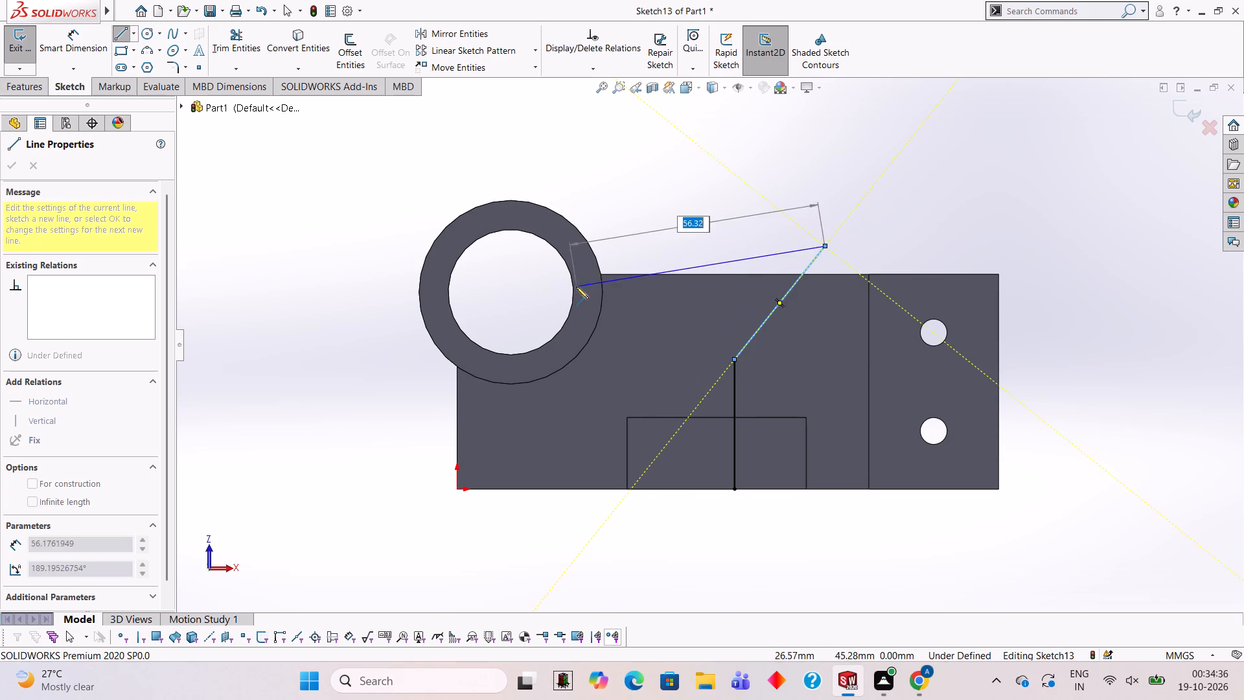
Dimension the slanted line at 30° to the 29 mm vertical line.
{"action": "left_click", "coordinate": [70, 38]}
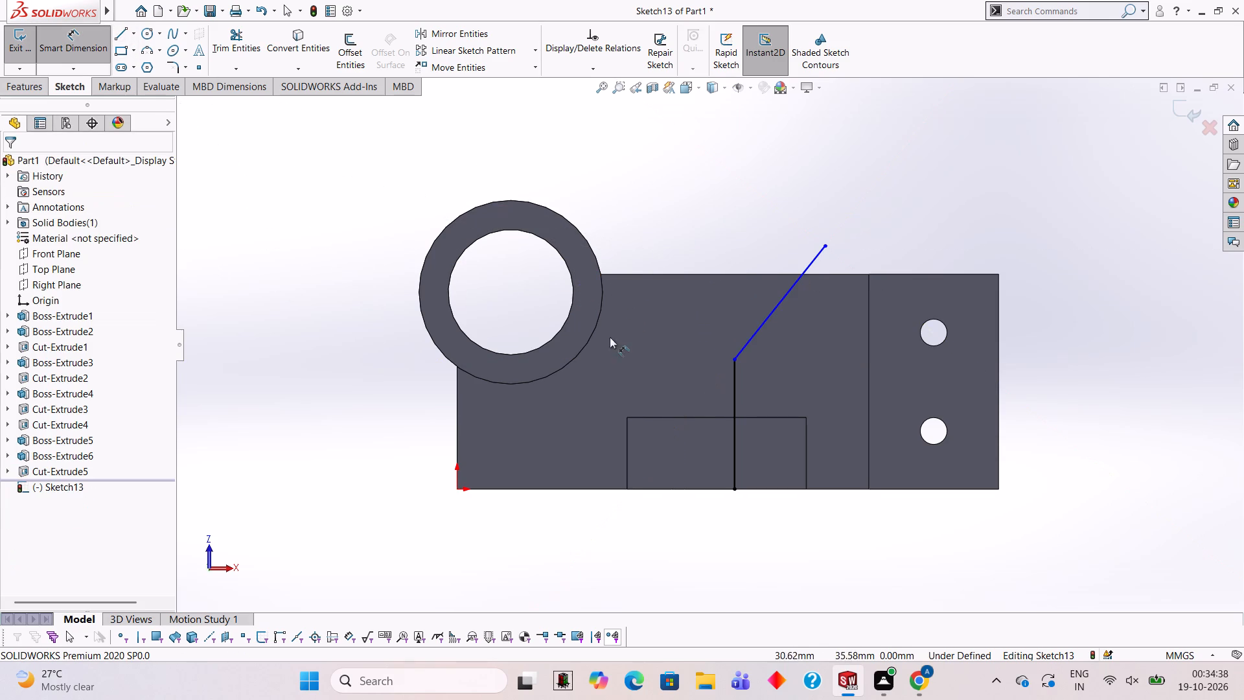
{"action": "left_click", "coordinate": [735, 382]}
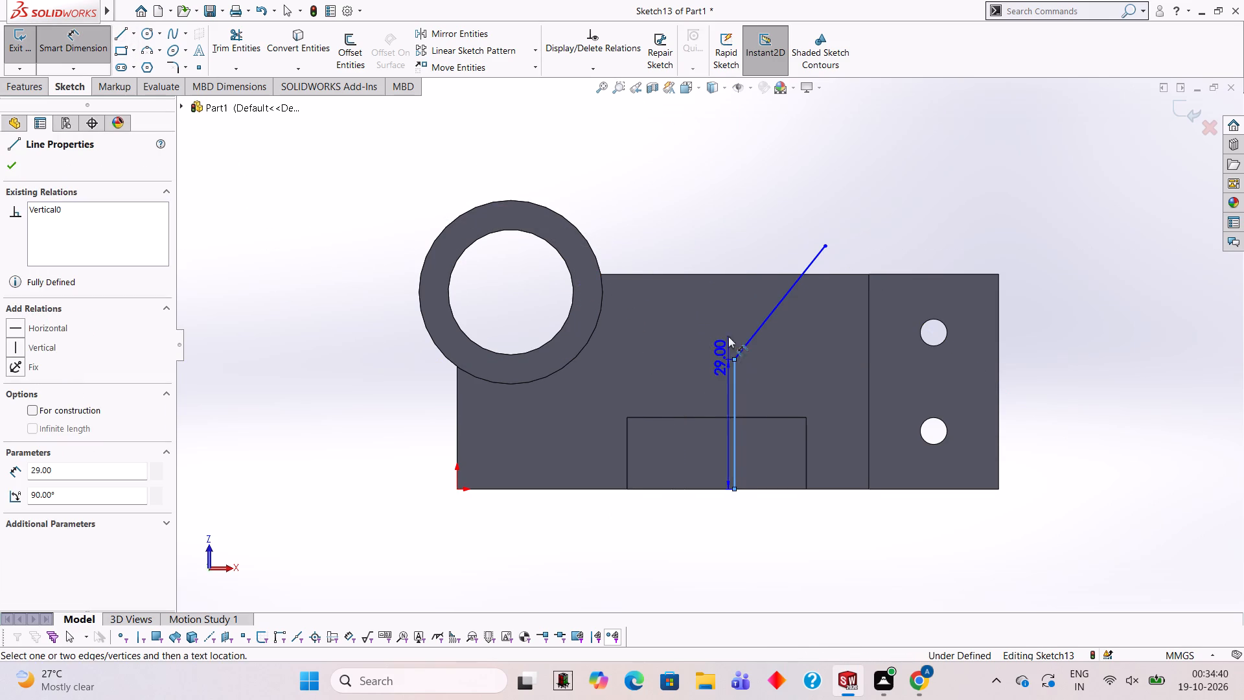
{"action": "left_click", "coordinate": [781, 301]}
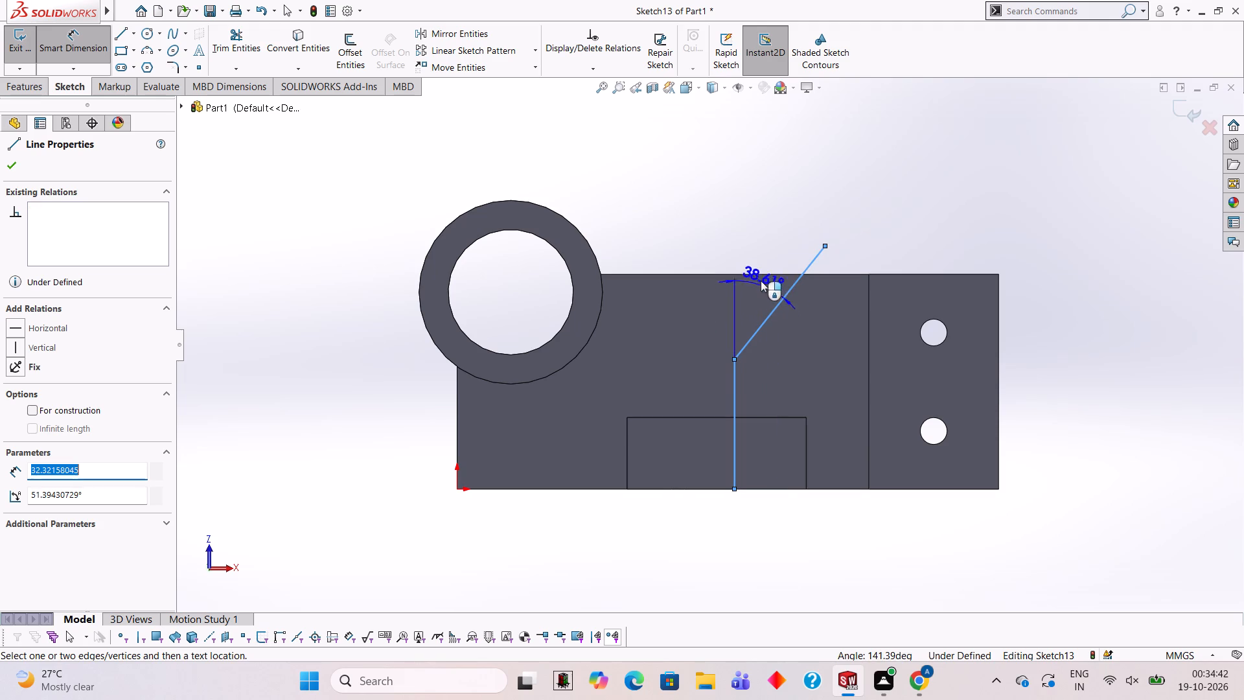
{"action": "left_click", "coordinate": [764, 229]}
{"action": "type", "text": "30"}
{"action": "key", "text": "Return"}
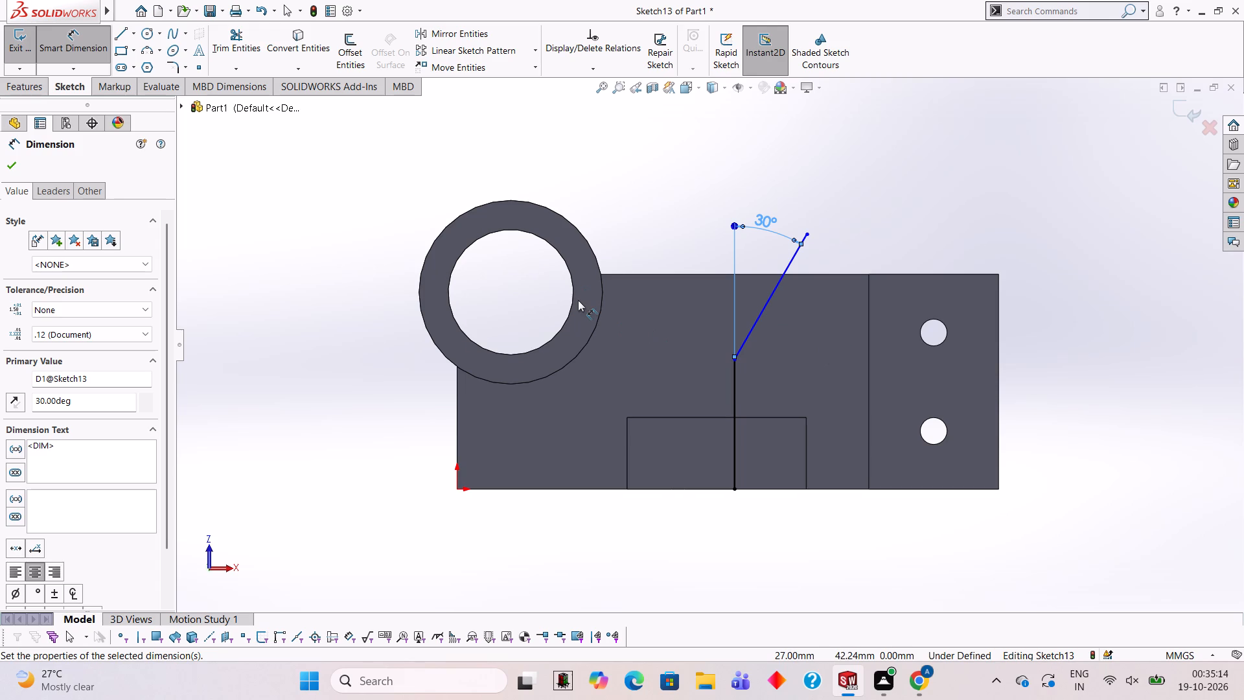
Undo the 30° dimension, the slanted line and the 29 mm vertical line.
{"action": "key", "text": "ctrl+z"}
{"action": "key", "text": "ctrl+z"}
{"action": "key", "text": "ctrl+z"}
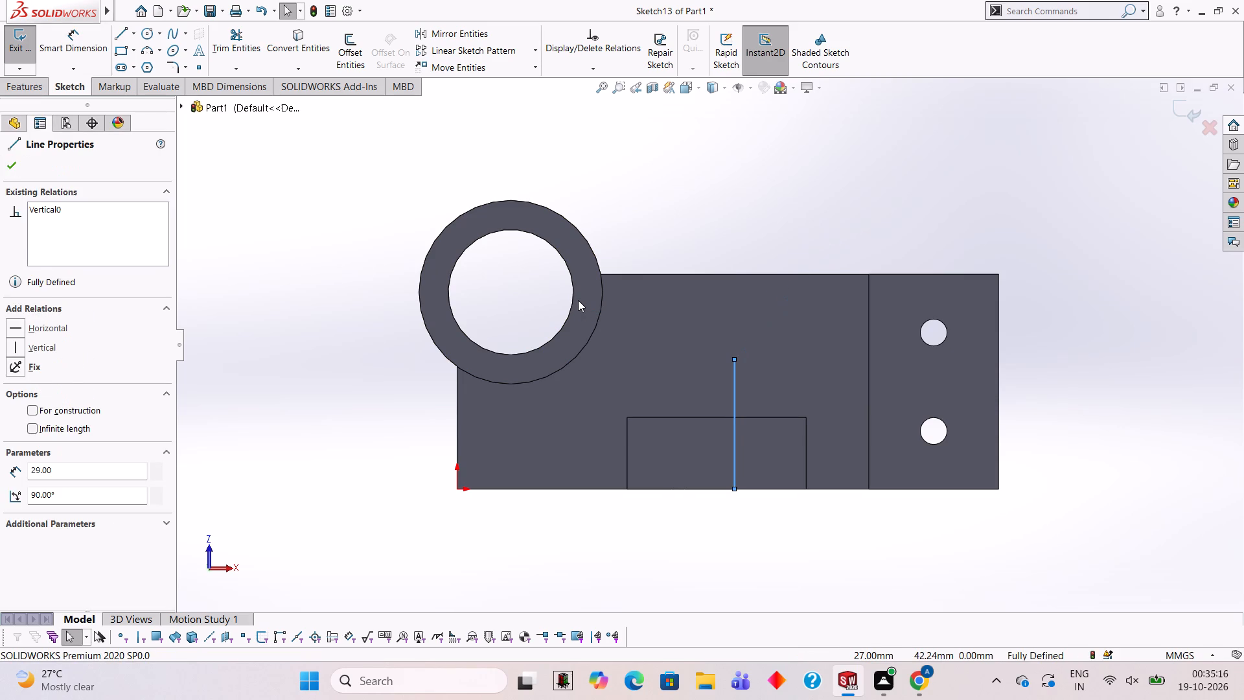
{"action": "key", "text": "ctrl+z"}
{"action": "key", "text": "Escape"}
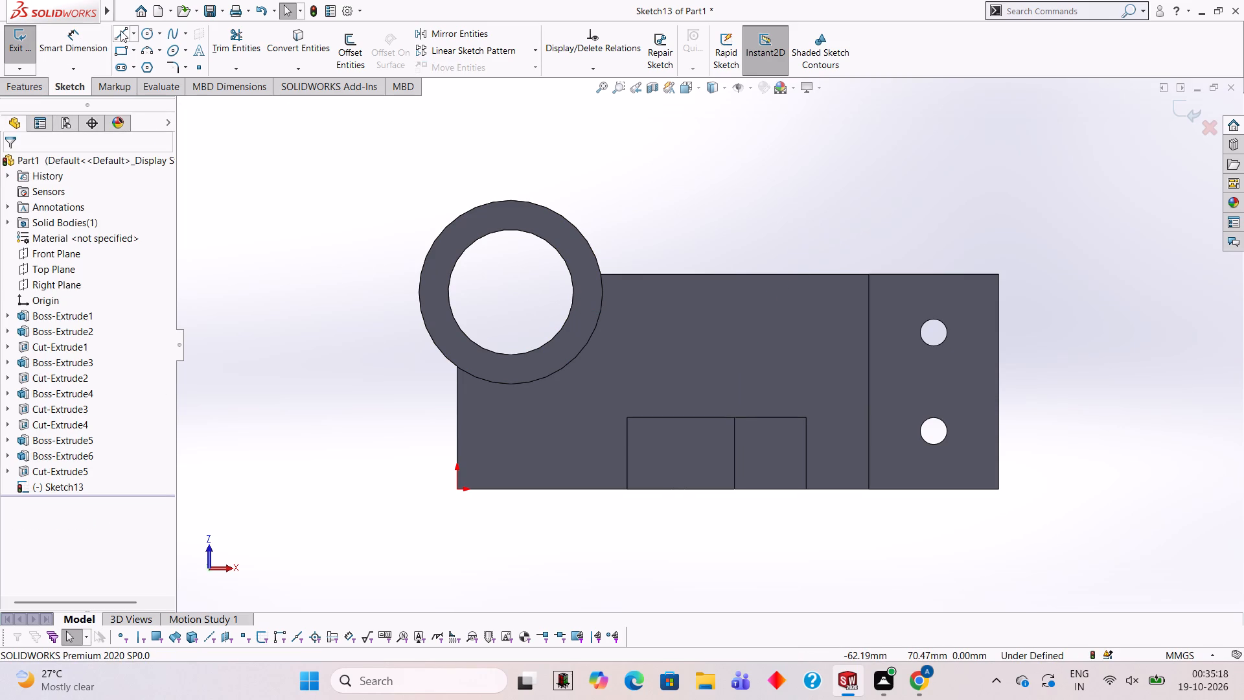
Sketch a 12 mm horizontal line along the block's upper edge, starting at the end tab's edge and running toward the cylinder.
{"action": "left_click", "coordinate": [120, 30]}
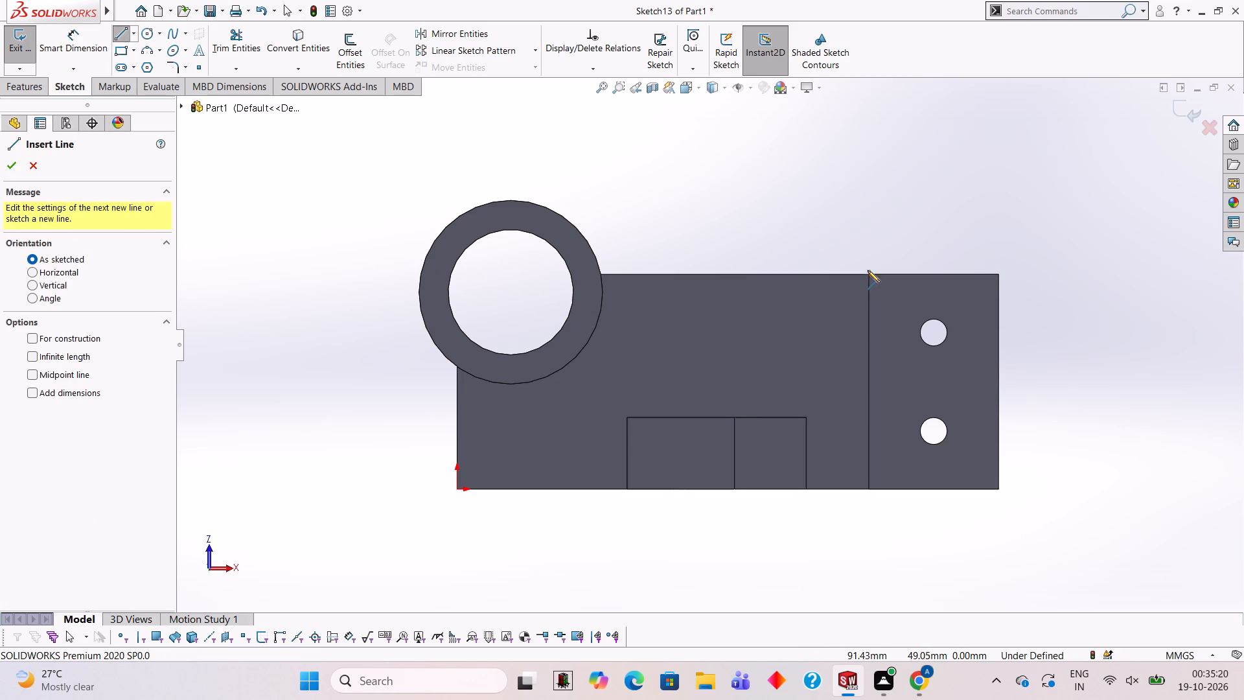
{"action": "left_click", "coordinate": [869, 274]}
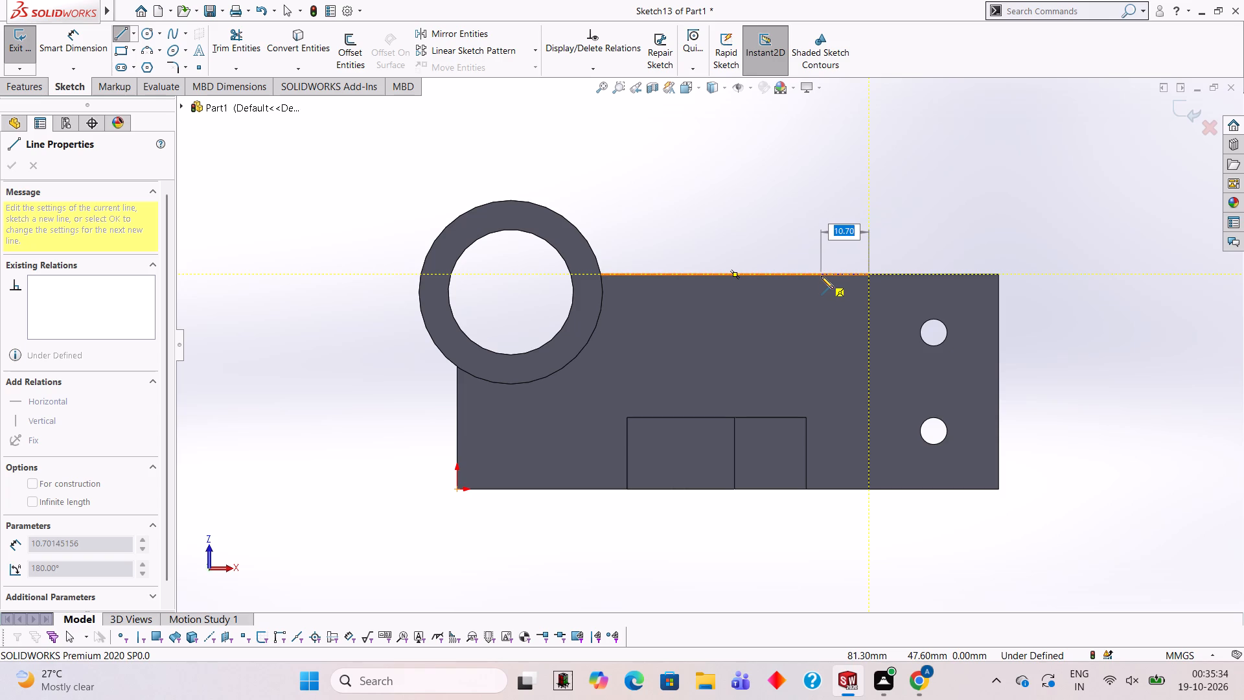
{"action": "type", "text": "12"}
{"action": "key", "text": "Return"}
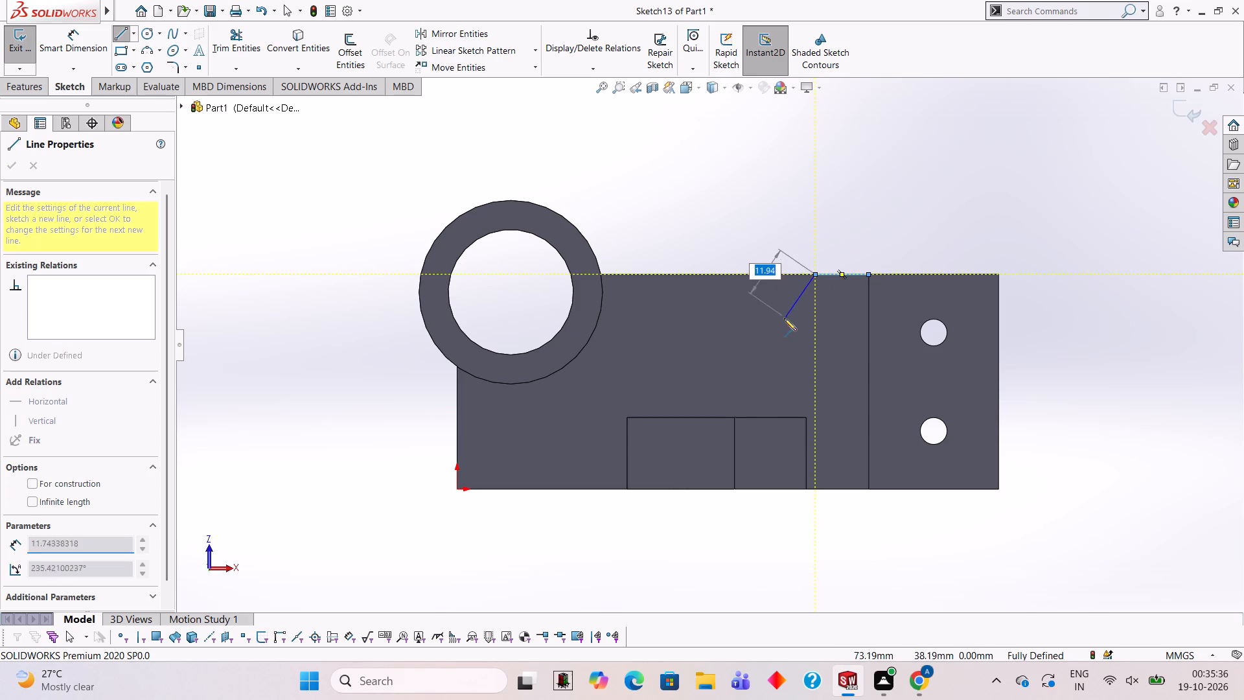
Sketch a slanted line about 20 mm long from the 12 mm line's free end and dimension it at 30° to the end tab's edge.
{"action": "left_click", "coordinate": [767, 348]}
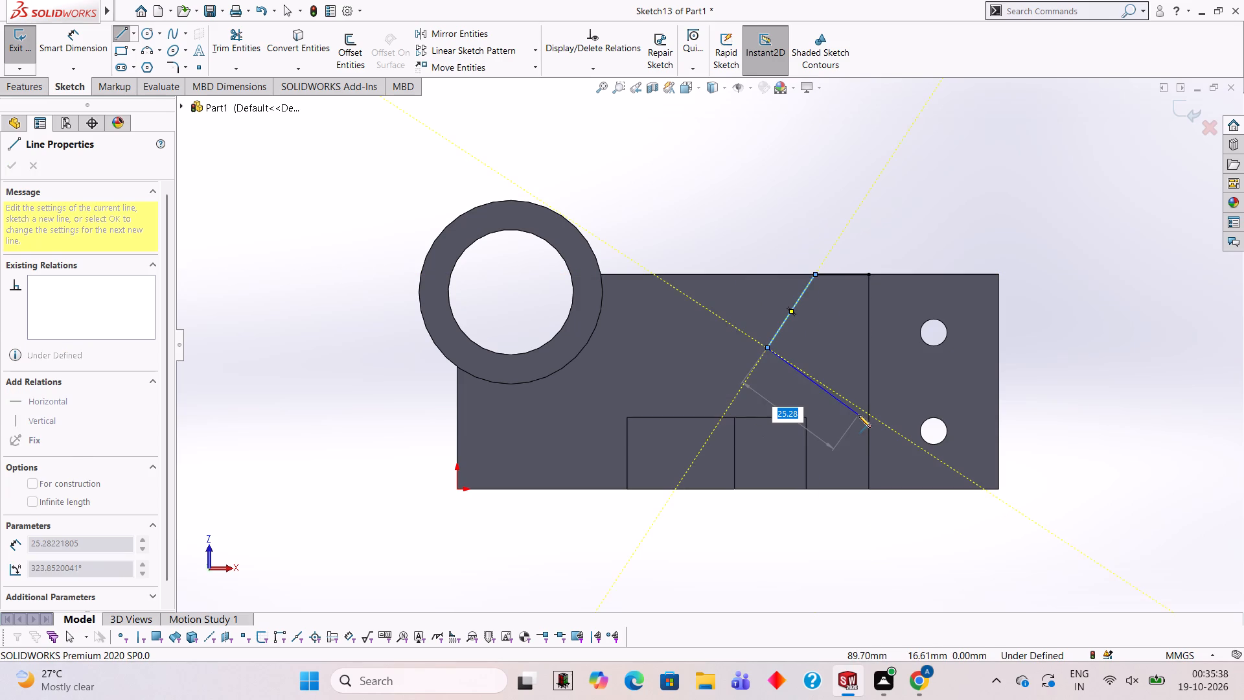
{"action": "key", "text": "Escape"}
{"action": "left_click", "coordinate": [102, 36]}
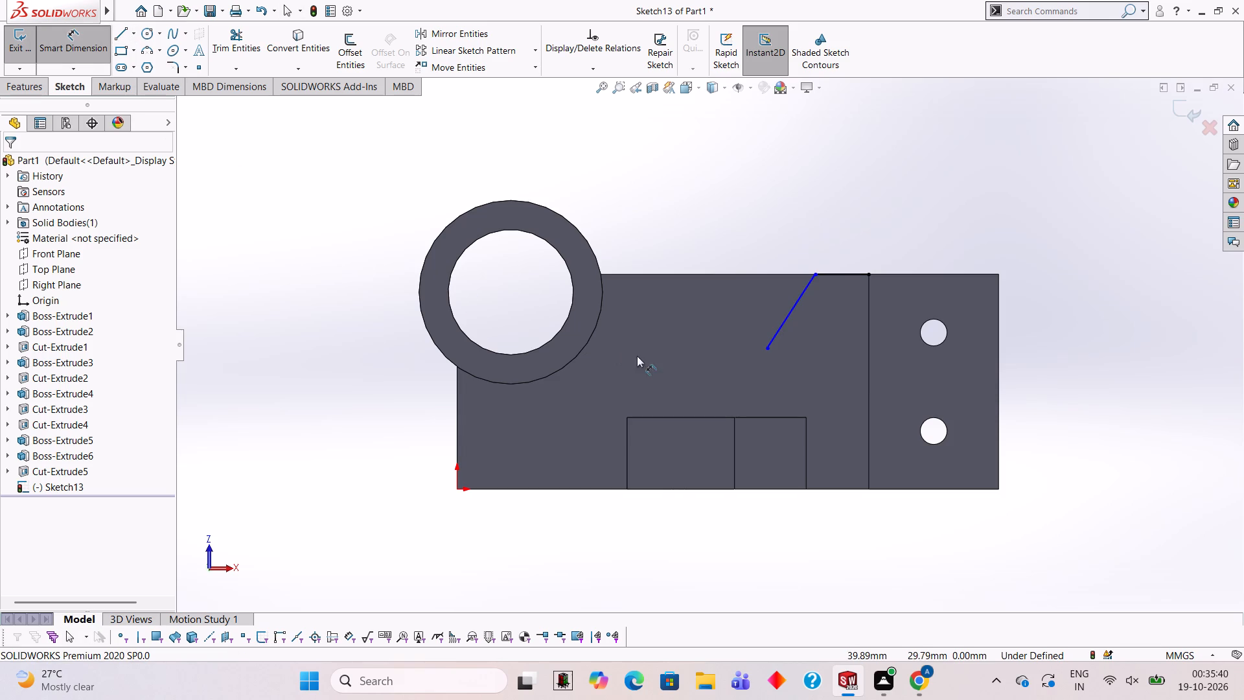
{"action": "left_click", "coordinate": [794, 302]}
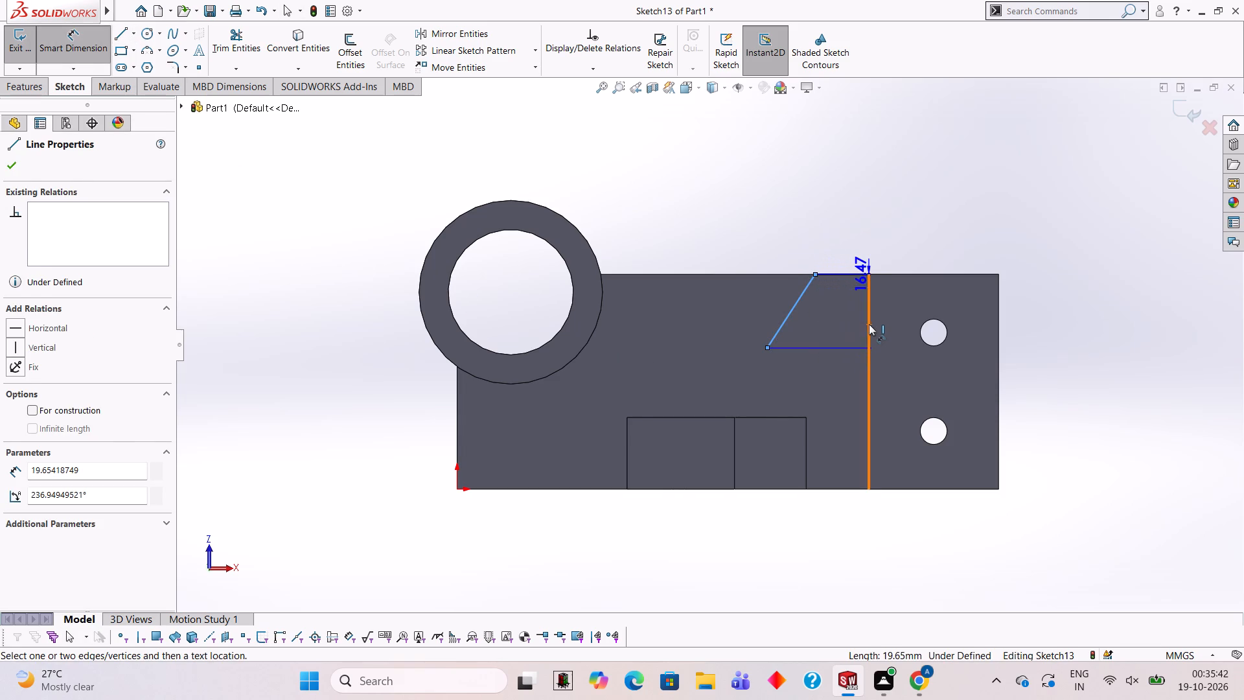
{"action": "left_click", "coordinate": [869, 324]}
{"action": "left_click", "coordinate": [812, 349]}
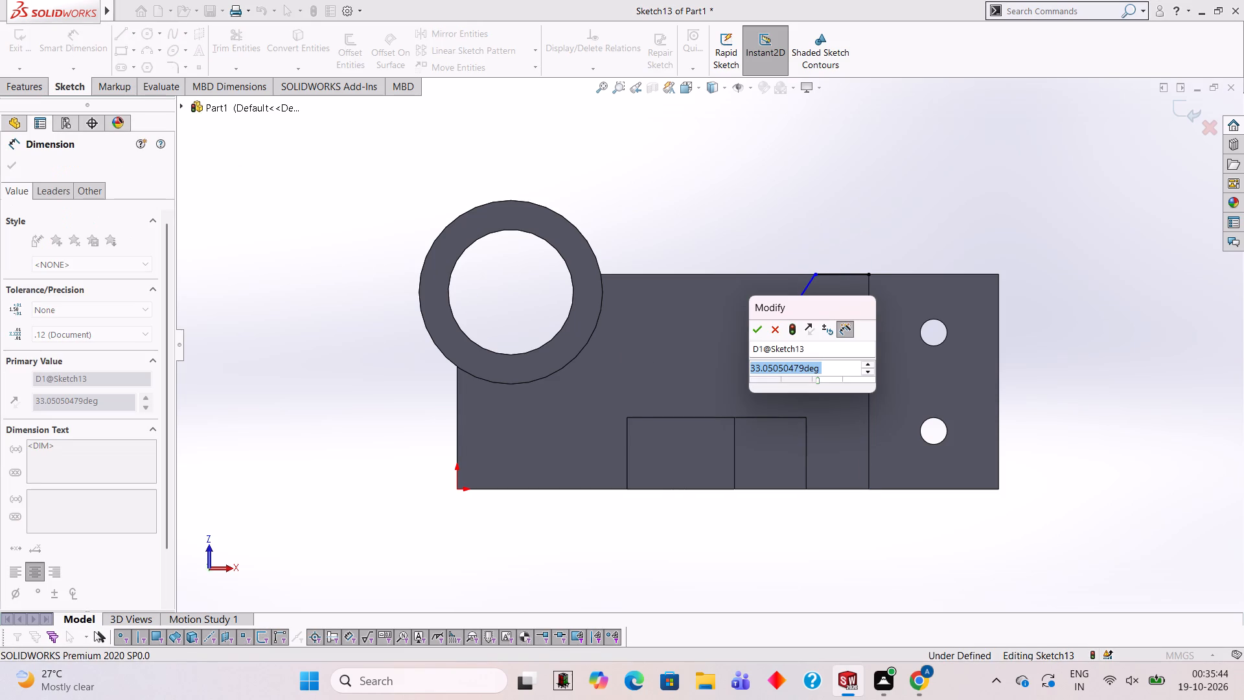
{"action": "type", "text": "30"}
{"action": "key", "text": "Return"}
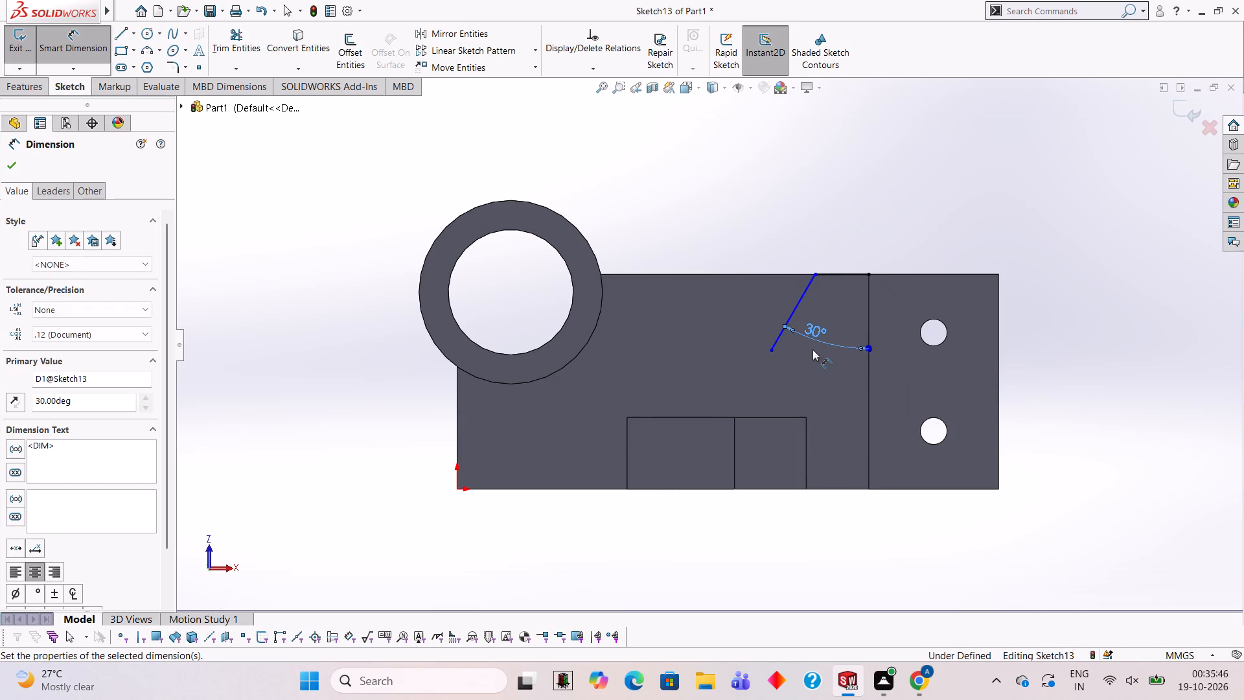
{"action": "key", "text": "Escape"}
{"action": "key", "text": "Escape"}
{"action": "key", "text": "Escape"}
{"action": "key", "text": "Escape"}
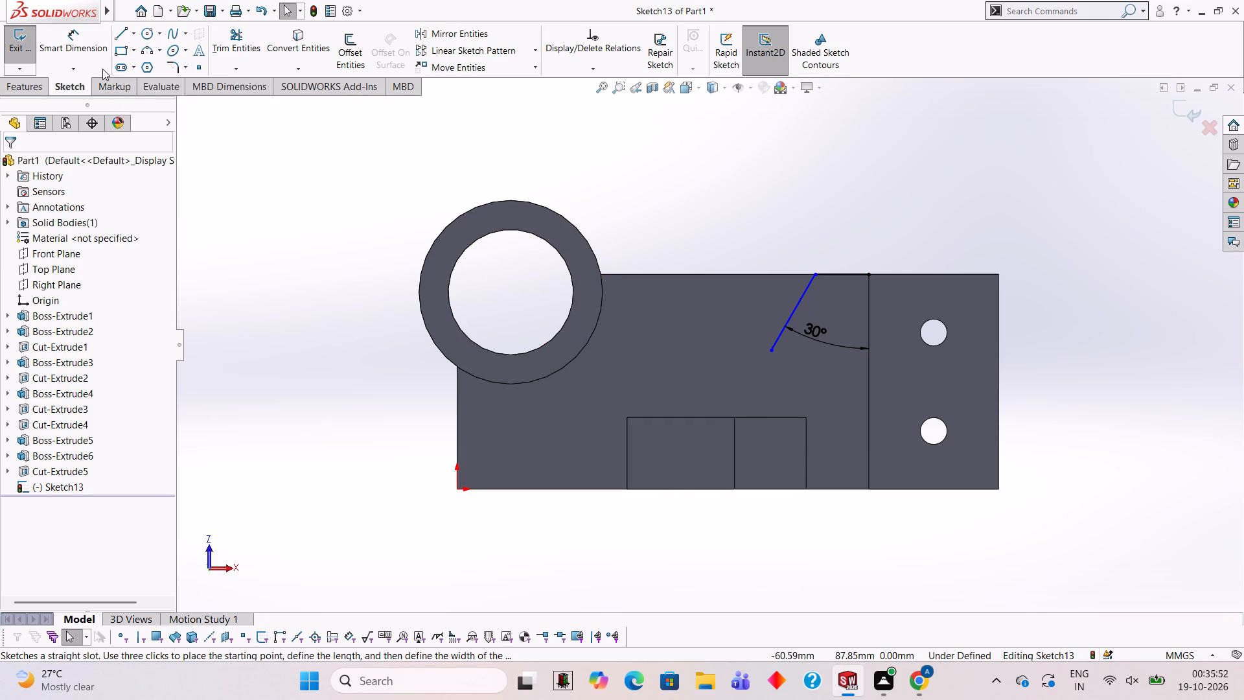
Sketch a 29 mm vertical line up from the midpoint of the lower edge of the boss section nearest the end tab.
{"action": "left_click", "coordinate": [115, 29]}
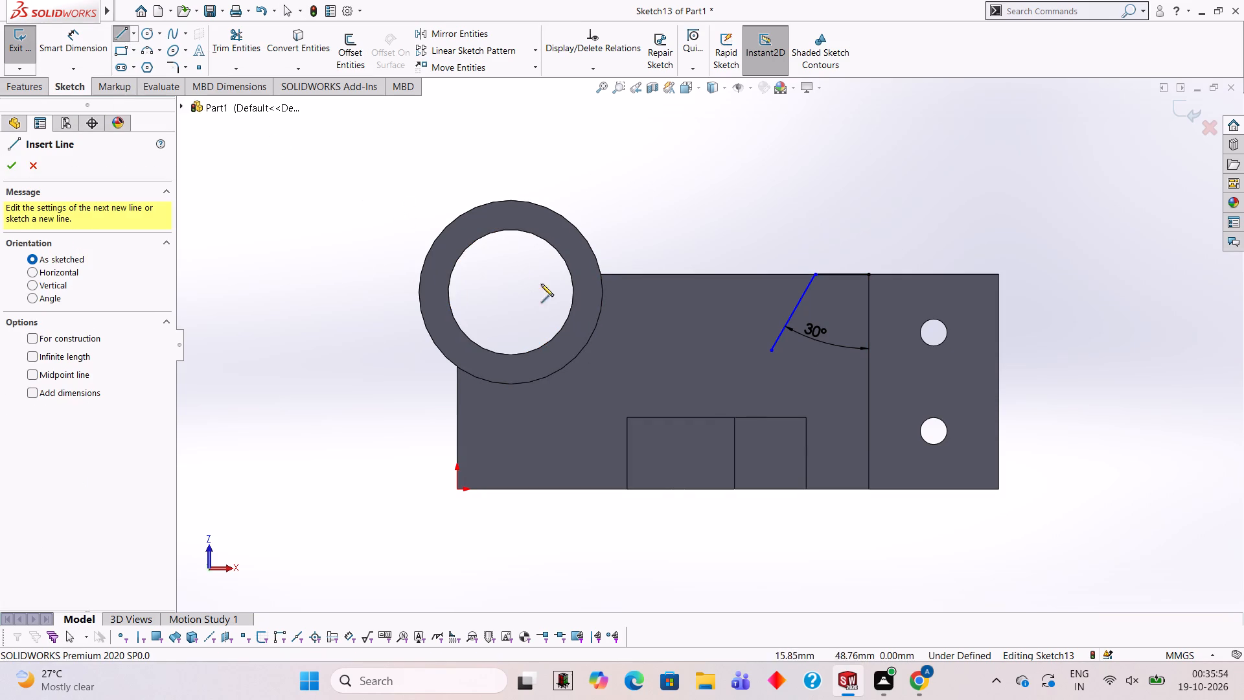
{"action": "left_click", "coordinate": [768, 489]}
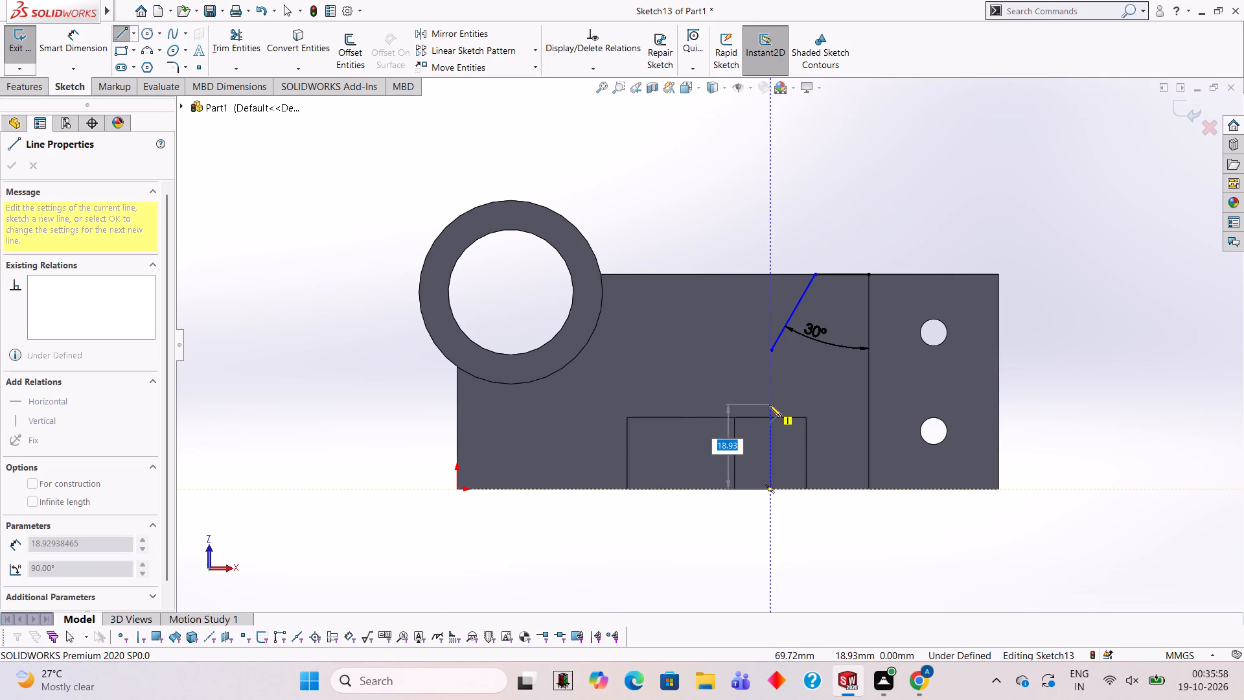
{"action": "type", "text": "29"}
{"action": "key", "text": "Return"}
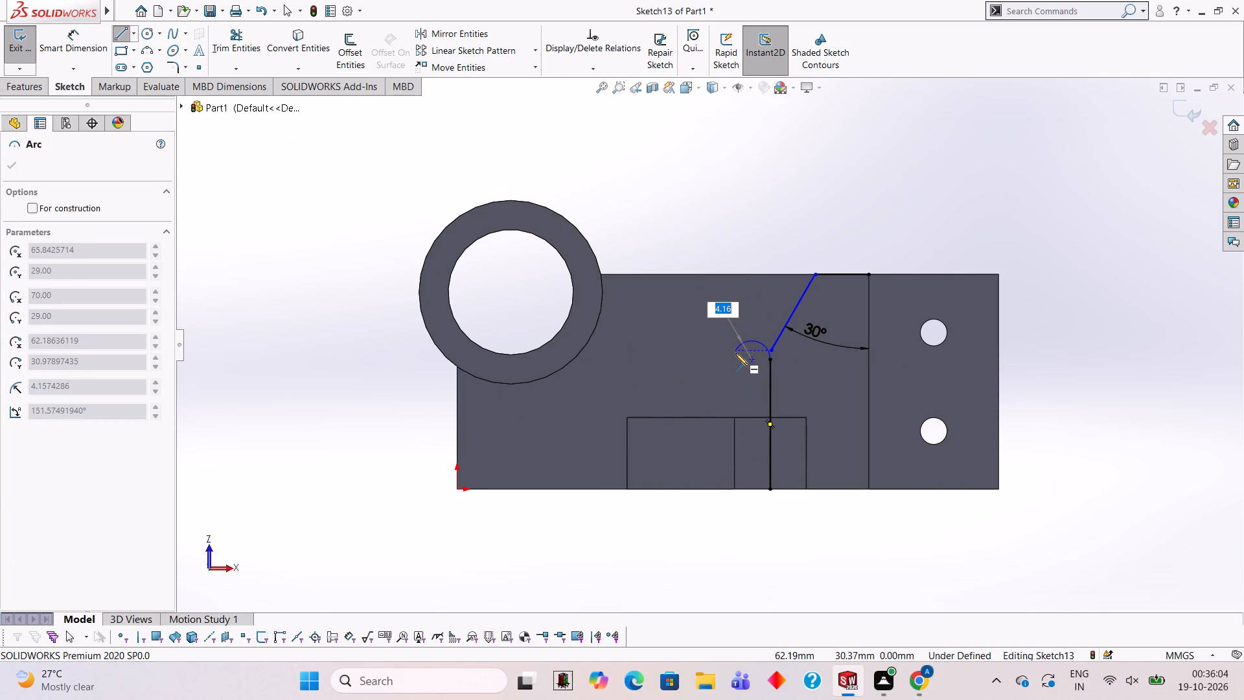
{"action": "key", "text": "Escape"}
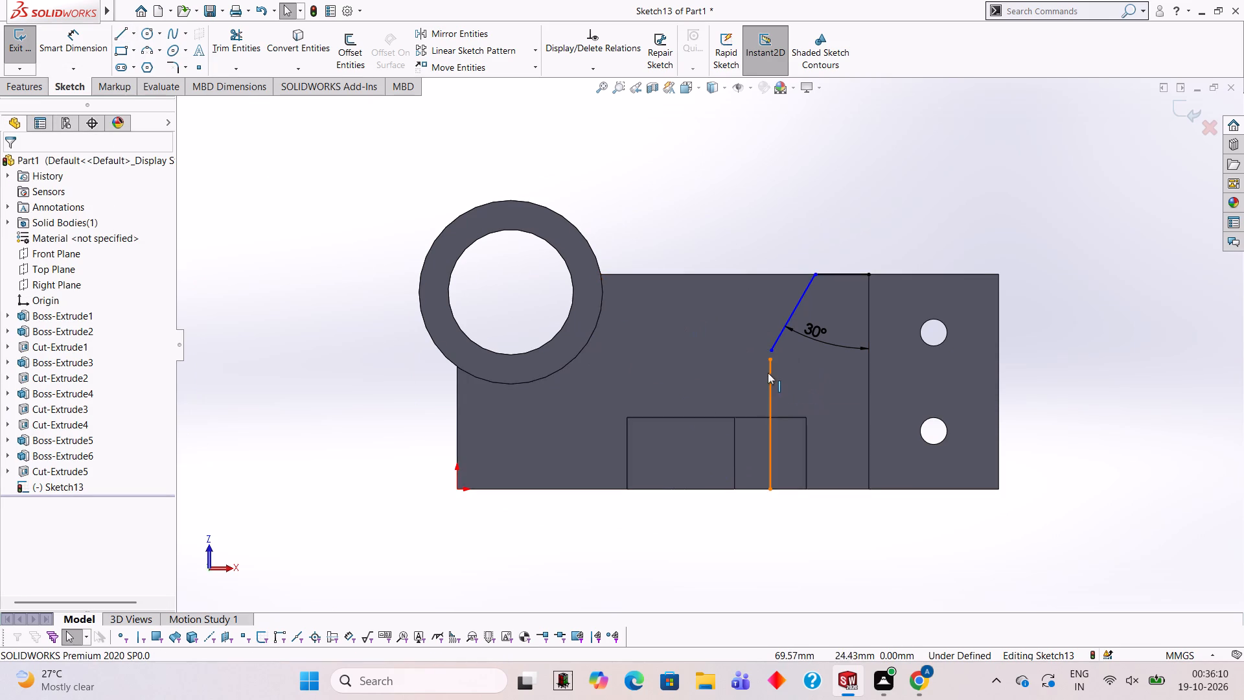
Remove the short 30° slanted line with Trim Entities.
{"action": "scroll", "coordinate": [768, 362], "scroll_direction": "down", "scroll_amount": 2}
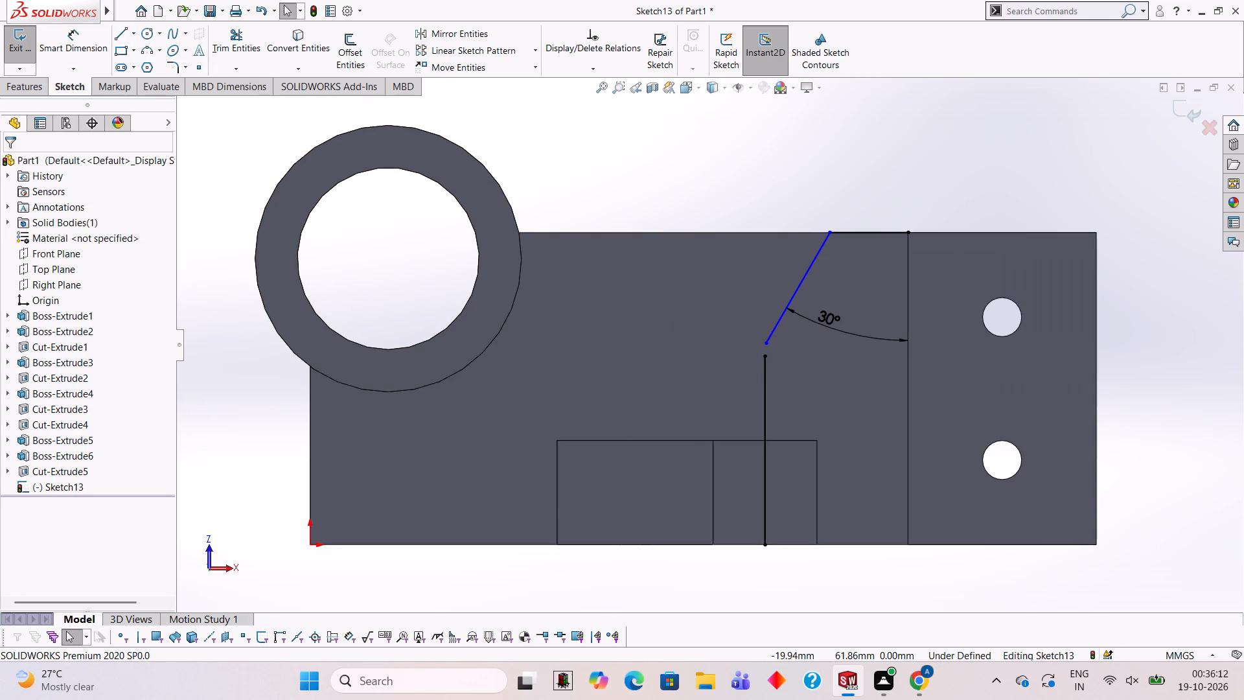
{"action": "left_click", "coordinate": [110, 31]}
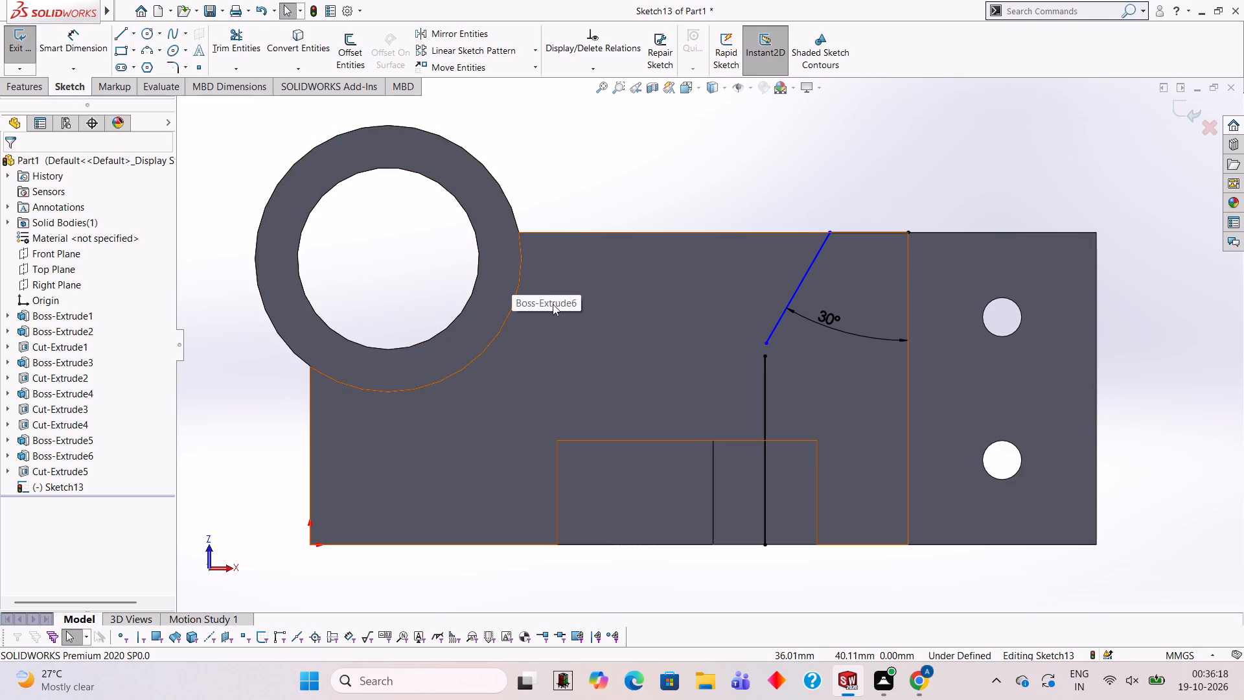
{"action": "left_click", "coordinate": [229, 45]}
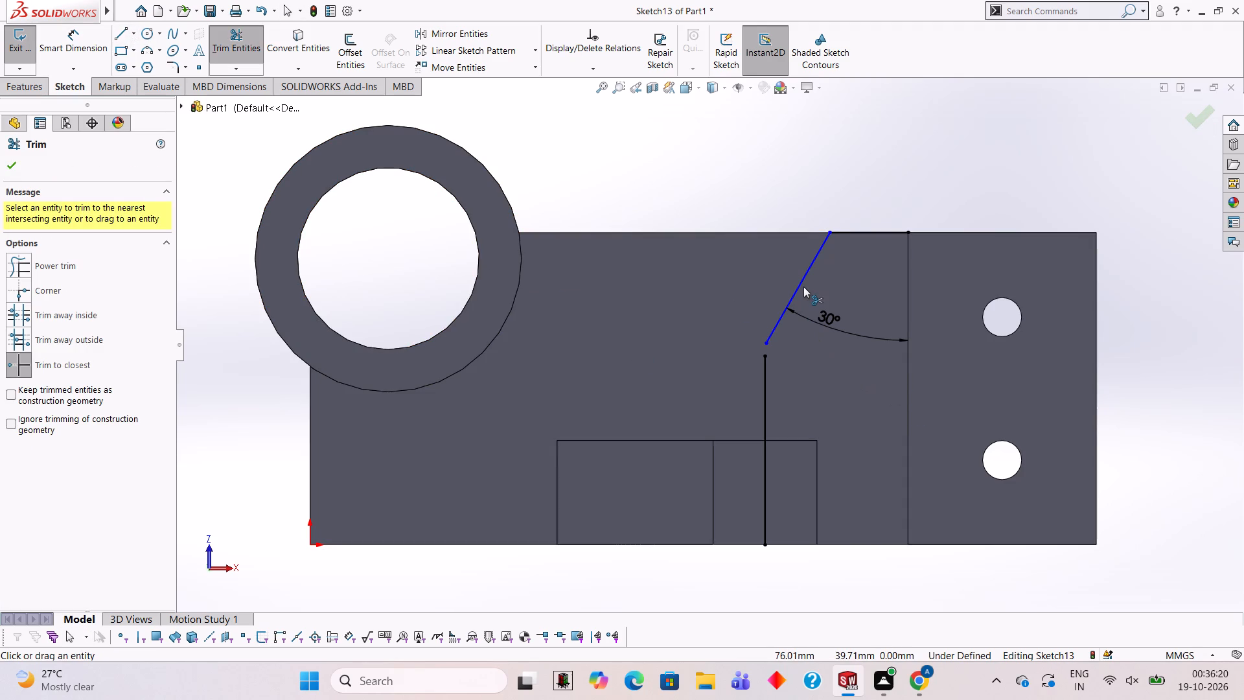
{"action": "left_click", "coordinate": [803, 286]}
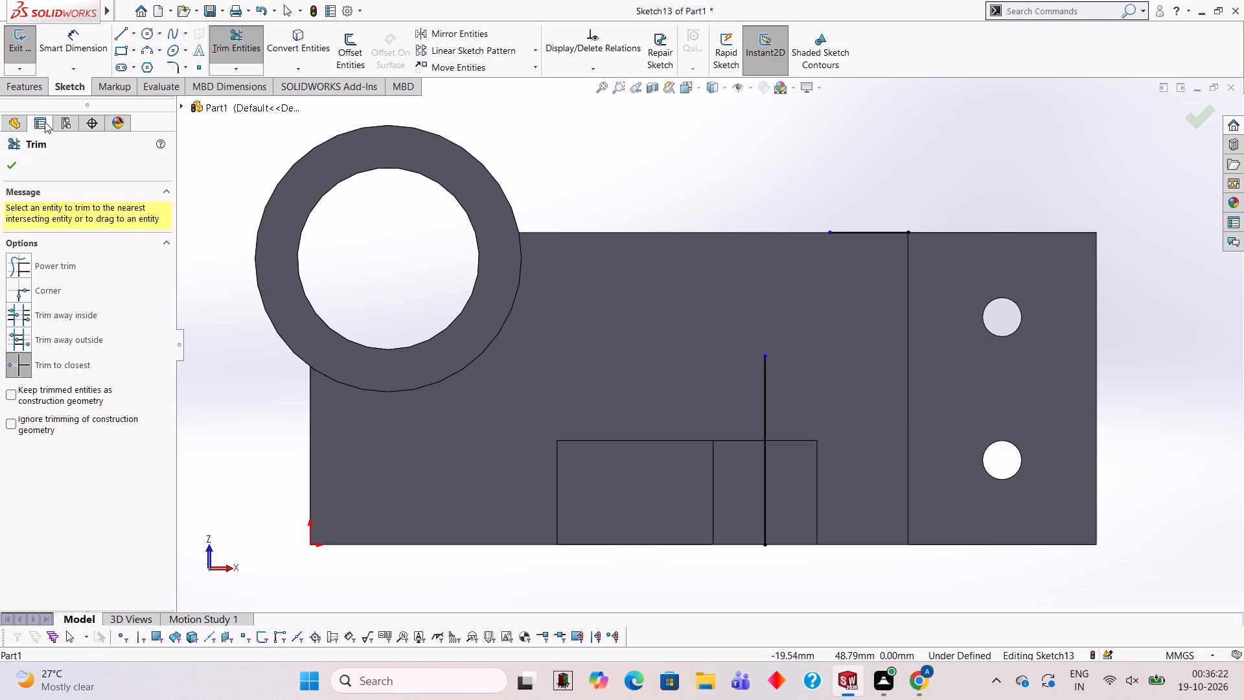
Sketch a longer slanted line from the 12 mm line's free end, crossing the block face past the 29 mm vertical line.
{"action": "left_click", "coordinate": [117, 38]}
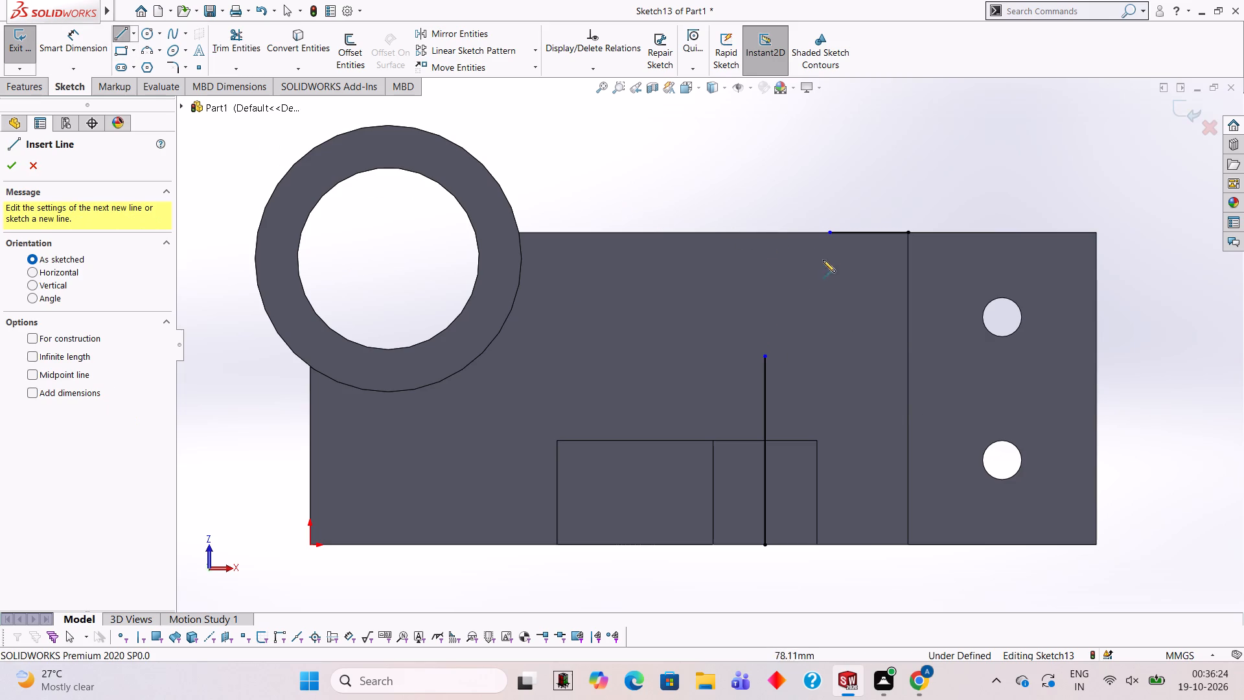
{"action": "left_click", "coordinate": [829, 230]}
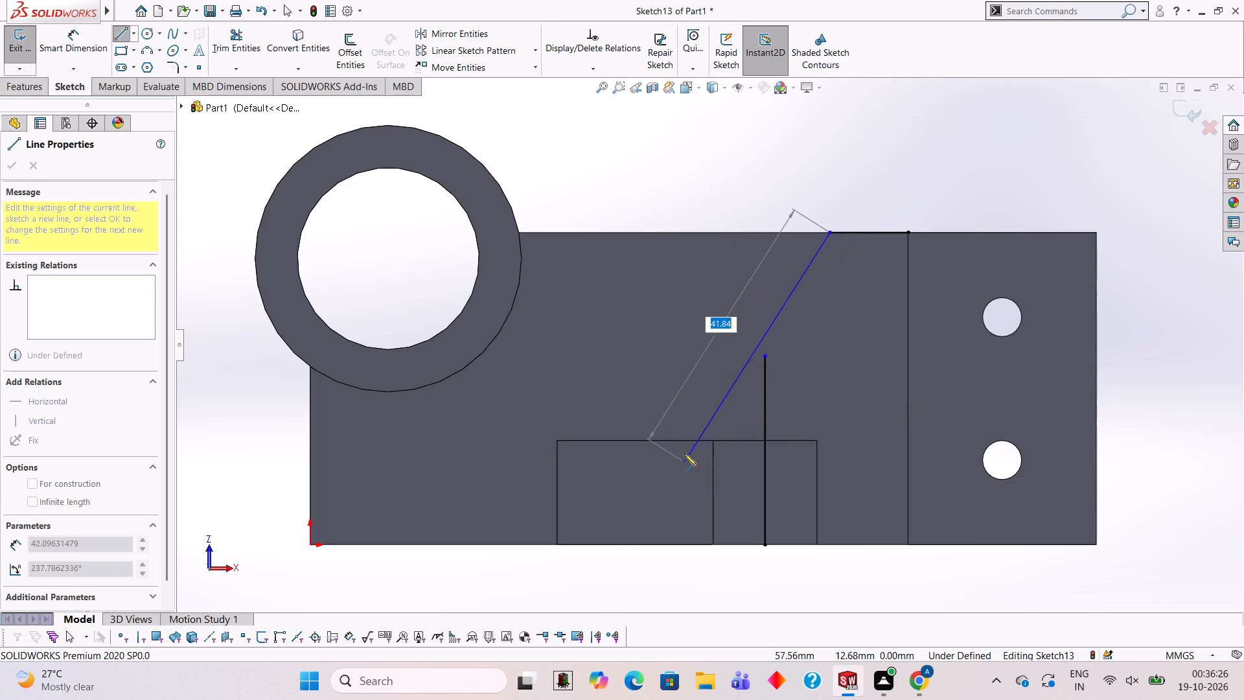
{"action": "left_click", "coordinate": [696, 430]}
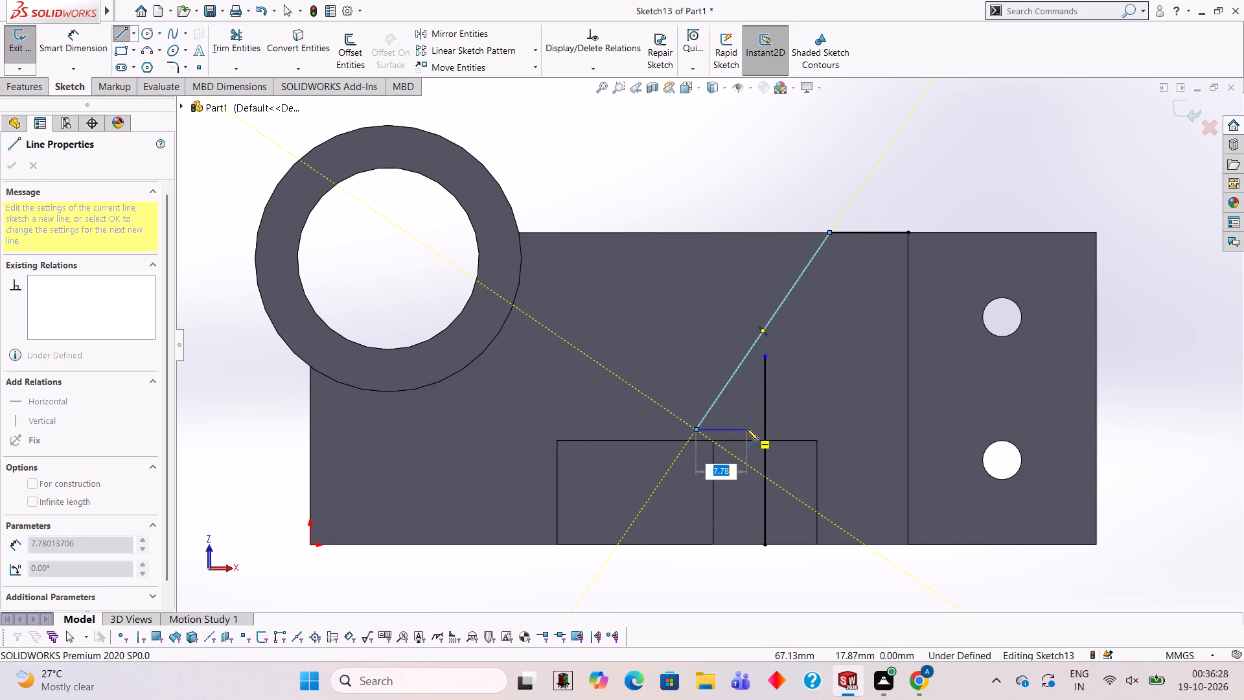
{"action": "key", "text": "Escape"}
{"action": "key", "text": "Escape"}
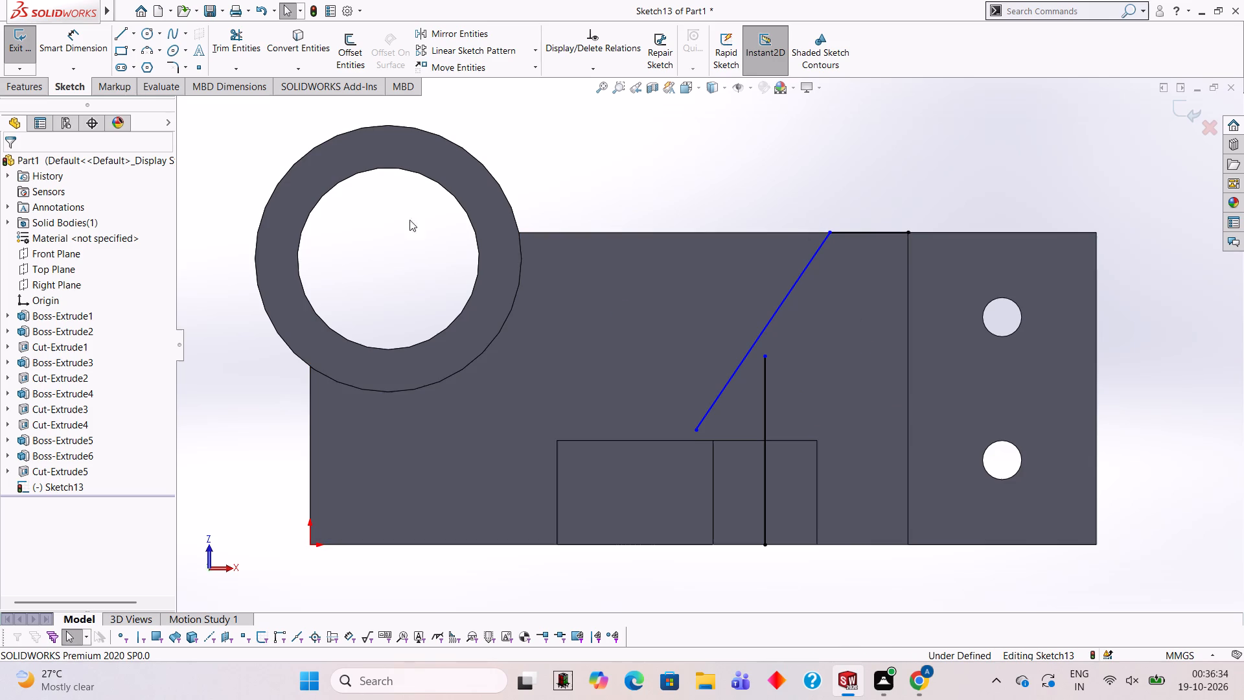
Dimension the slanted line at 30° to the vertical edge where the end tab begins.
{"action": "left_click", "coordinate": [66, 39]}
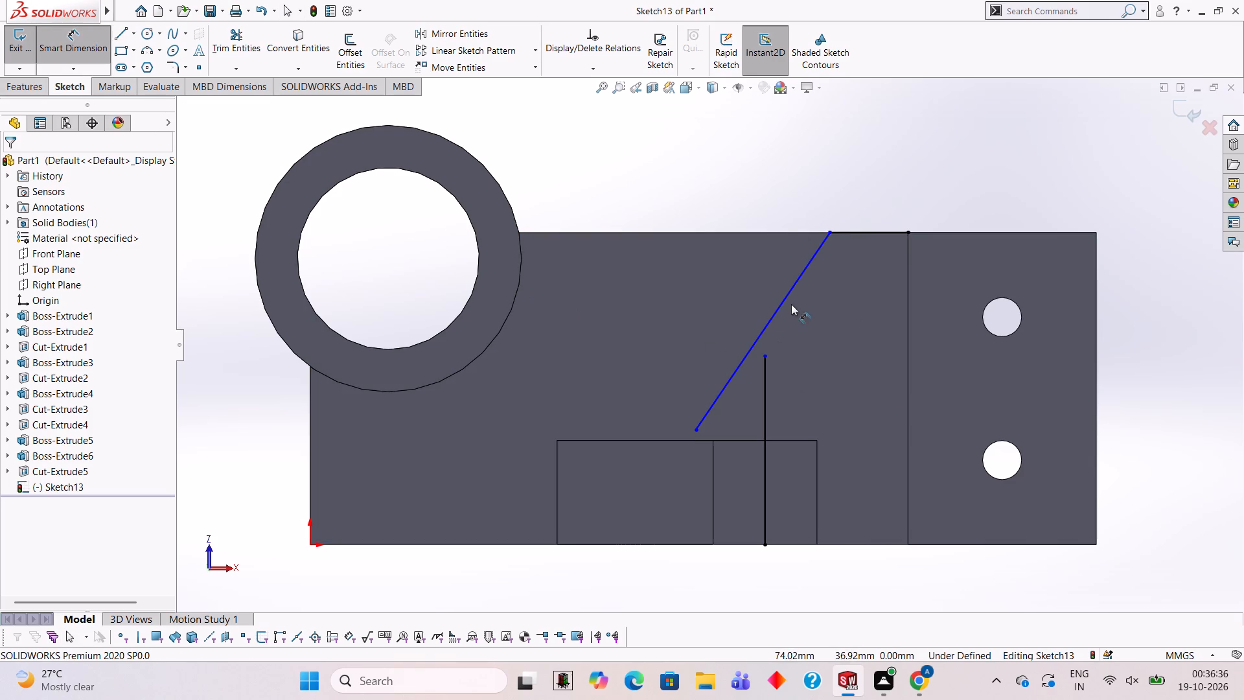
{"action": "left_click", "coordinate": [787, 299]}
{"action": "left_click", "coordinate": [906, 308]}
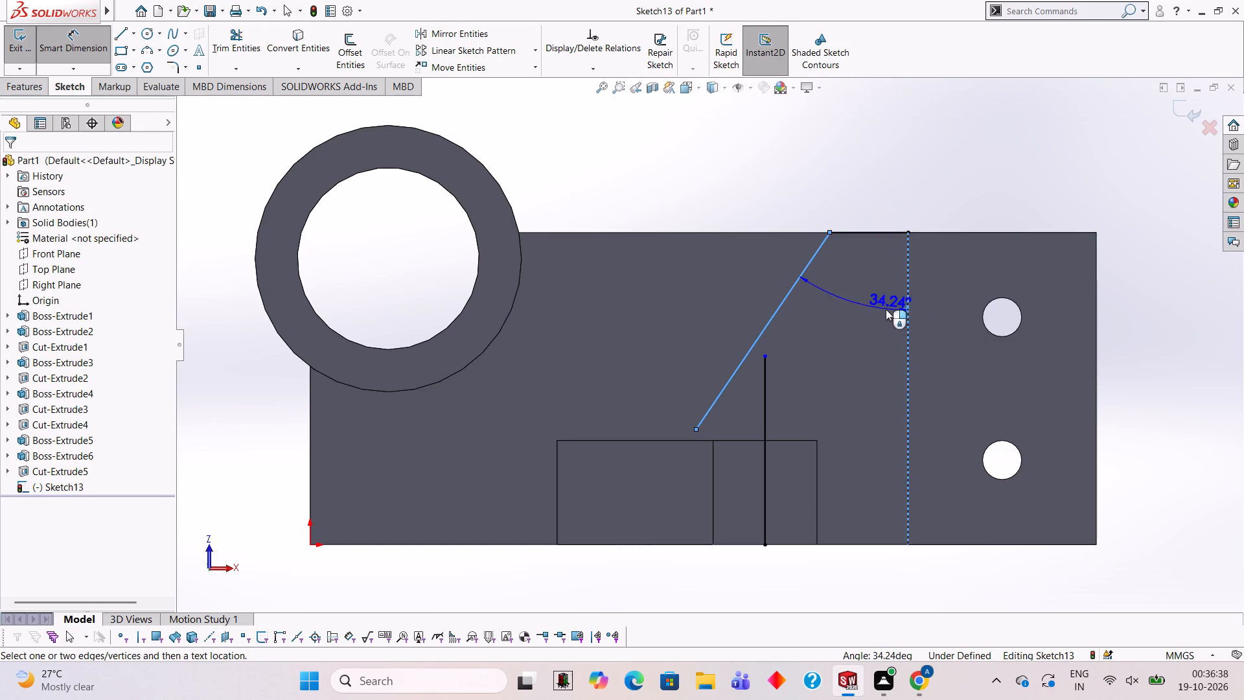
{"action": "left_click", "coordinate": [857, 360]}
{"action": "type", "text": "30"}
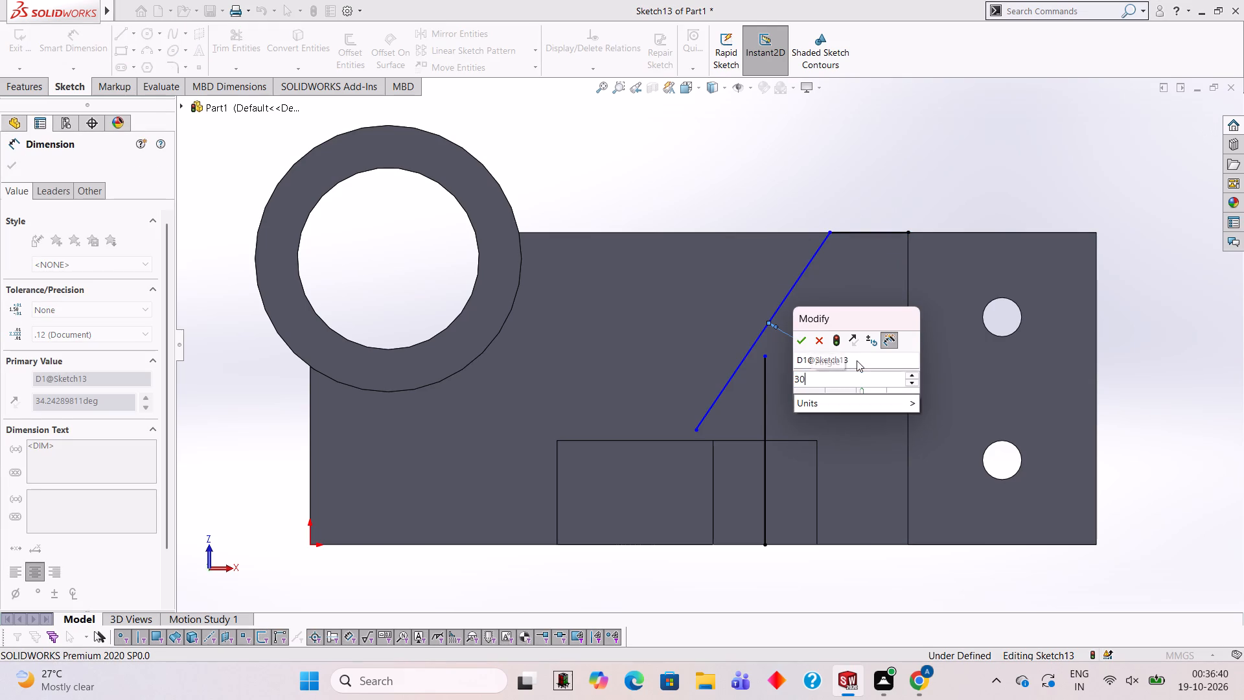
{"action": "key", "text": "Return"}
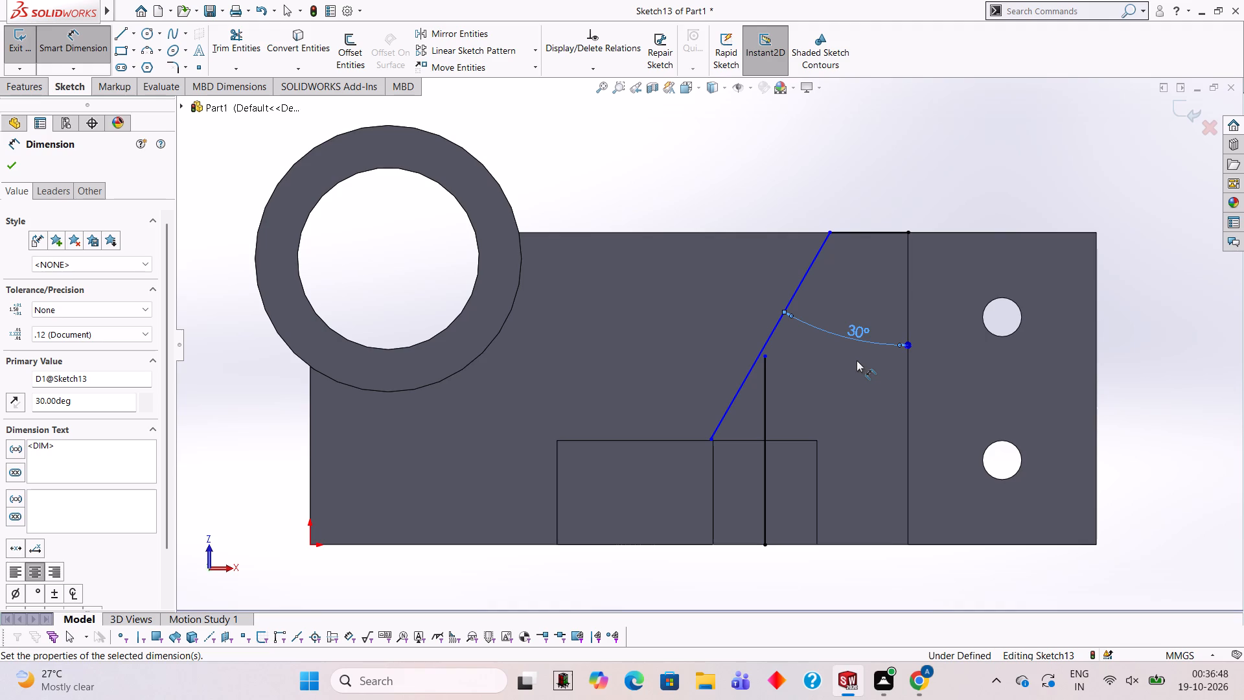
Remove the 29 mm vertical line below the slanted line with Trim Entities.
{"action": "scroll", "coordinate": [765, 353], "scroll_direction": "down", "scroll_amount": 1}
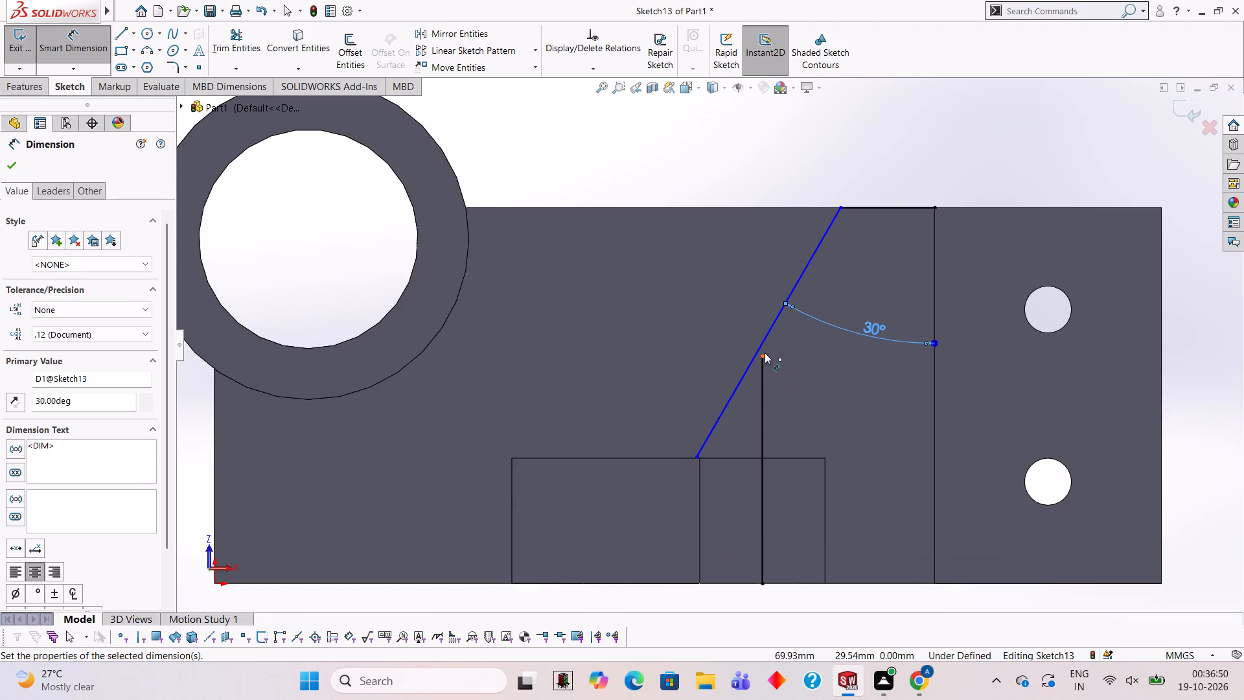
{"action": "scroll", "coordinate": [765, 353], "scroll_direction": "down", "scroll_amount": 2}
{"action": "scroll", "coordinate": [765, 353], "scroll_direction": "up", "scroll_amount": 2}
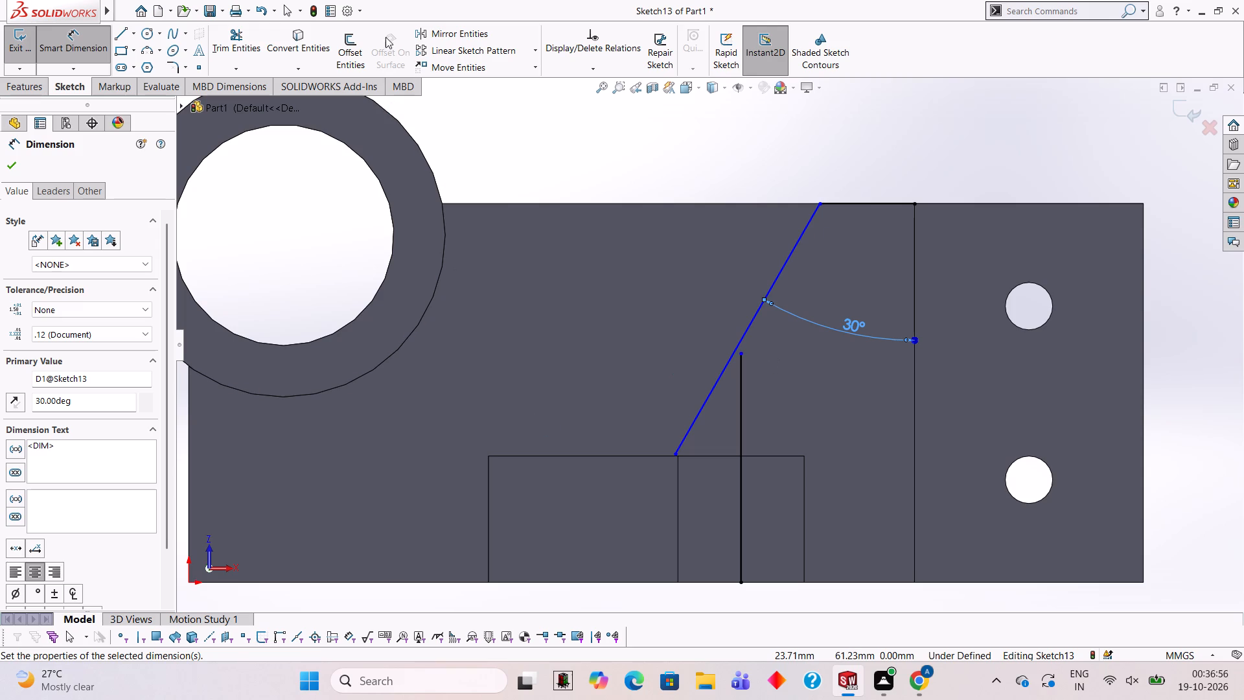
{"action": "left_click", "coordinate": [229, 36]}
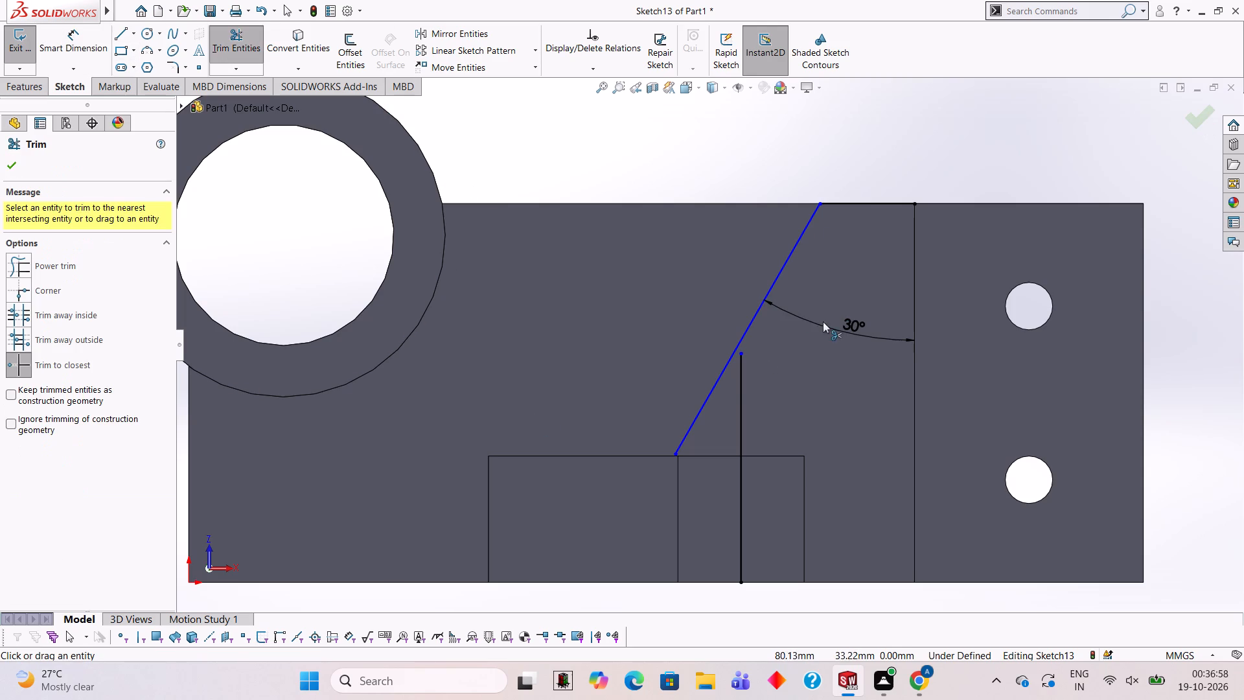
{"action": "left_click", "coordinate": [744, 403]}
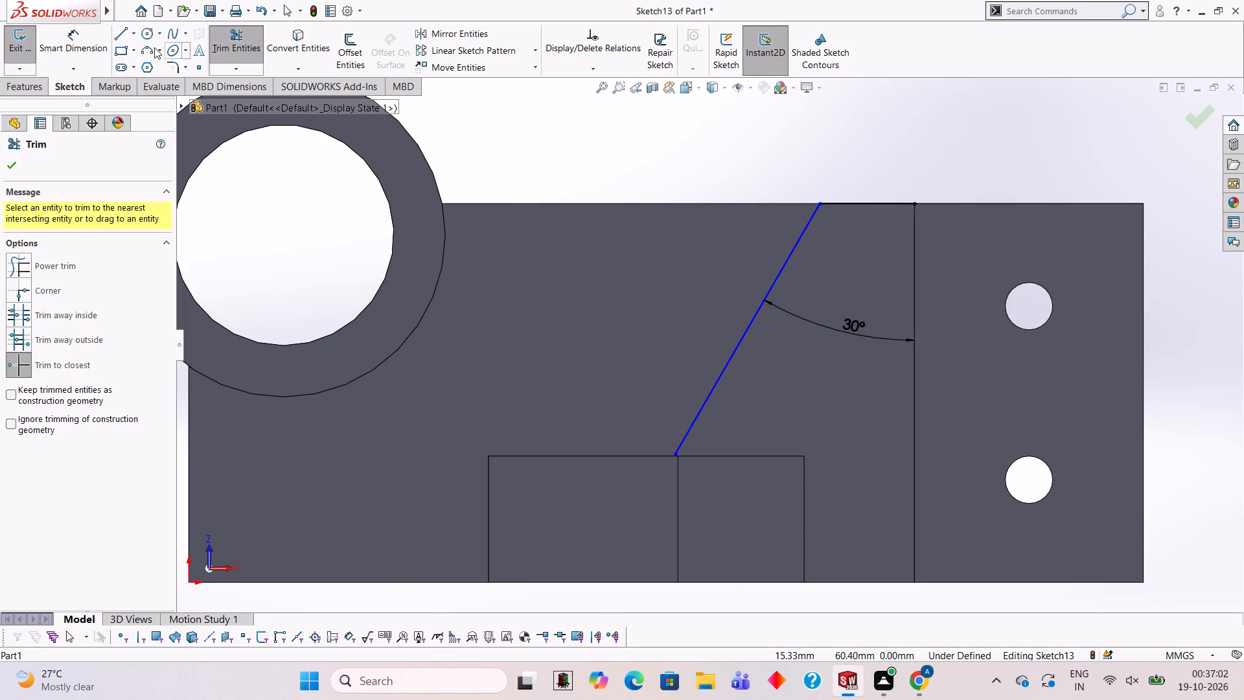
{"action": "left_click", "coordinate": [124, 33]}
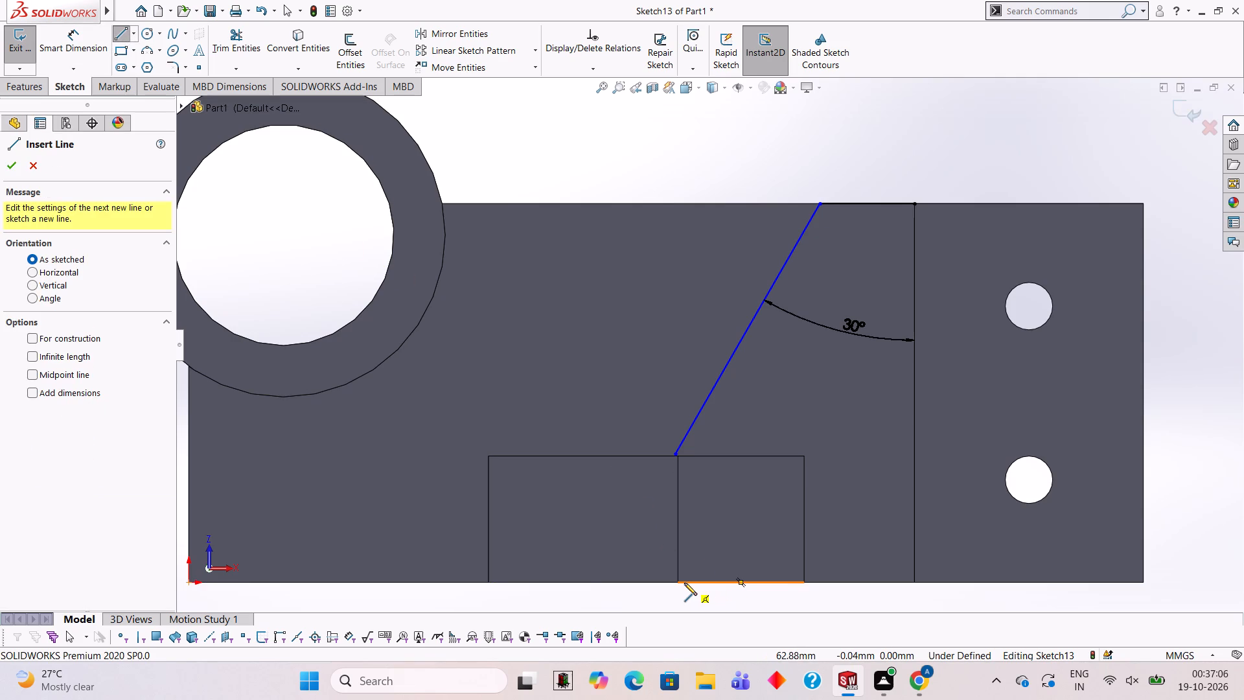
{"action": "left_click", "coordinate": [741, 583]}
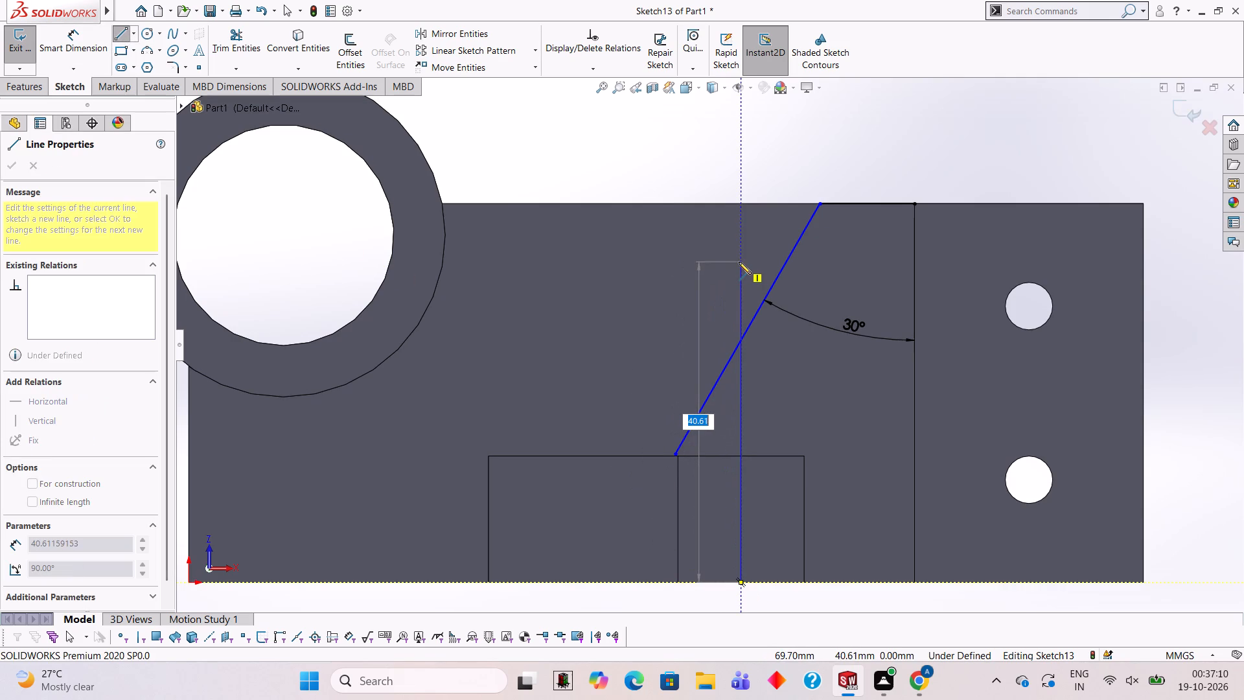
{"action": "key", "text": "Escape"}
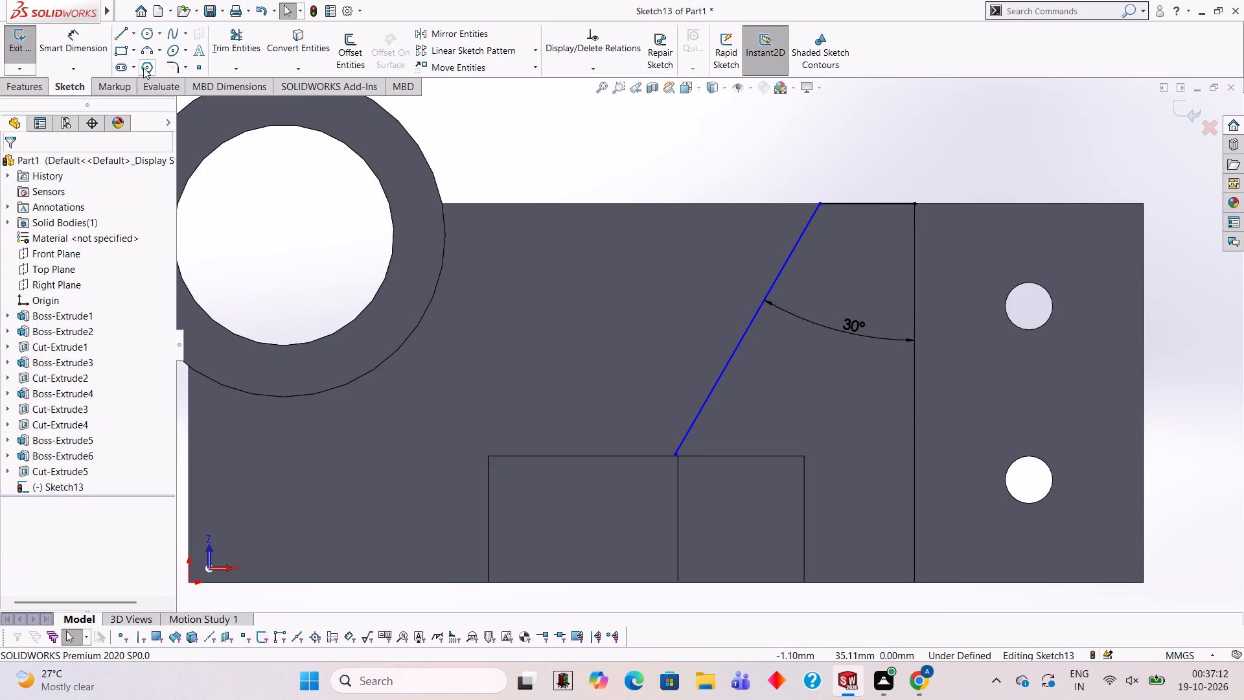
Sketch a 29 mm vertical line up from the block's lower edge, a horizontal line about 36 mm toward the cylinder, and a vertical line to the upper edge.
{"action": "left_click", "coordinate": [125, 29]}
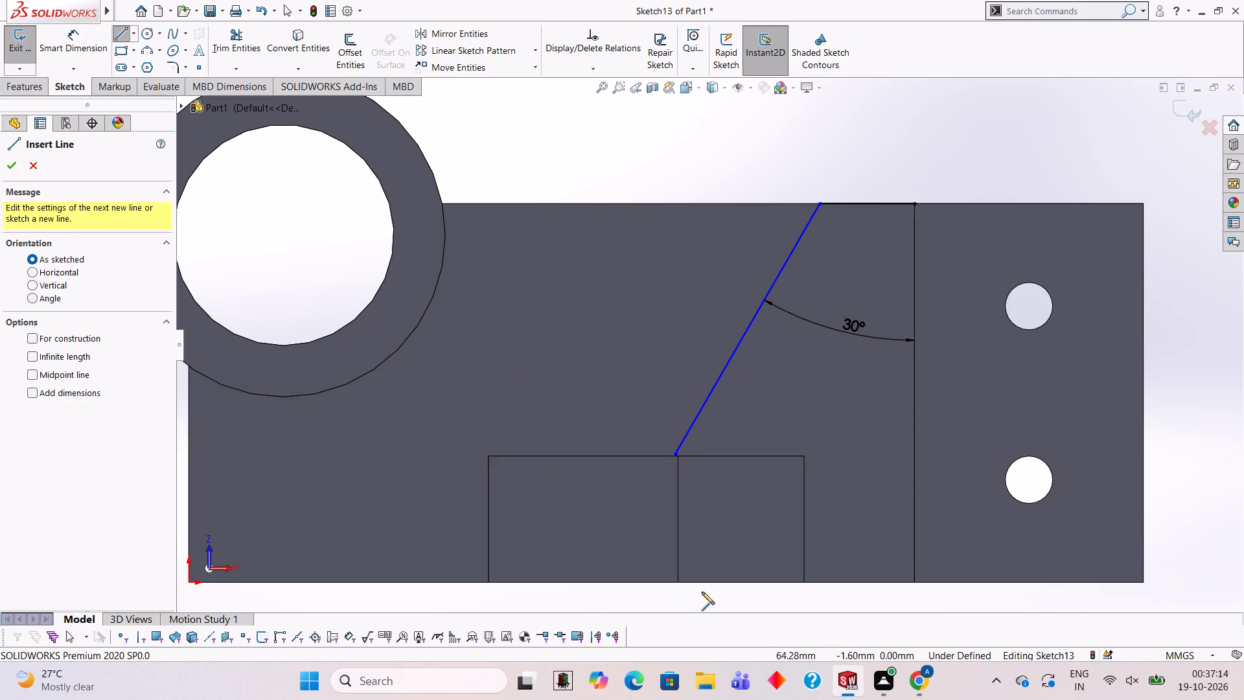
{"action": "left_click", "coordinate": [724, 581]}
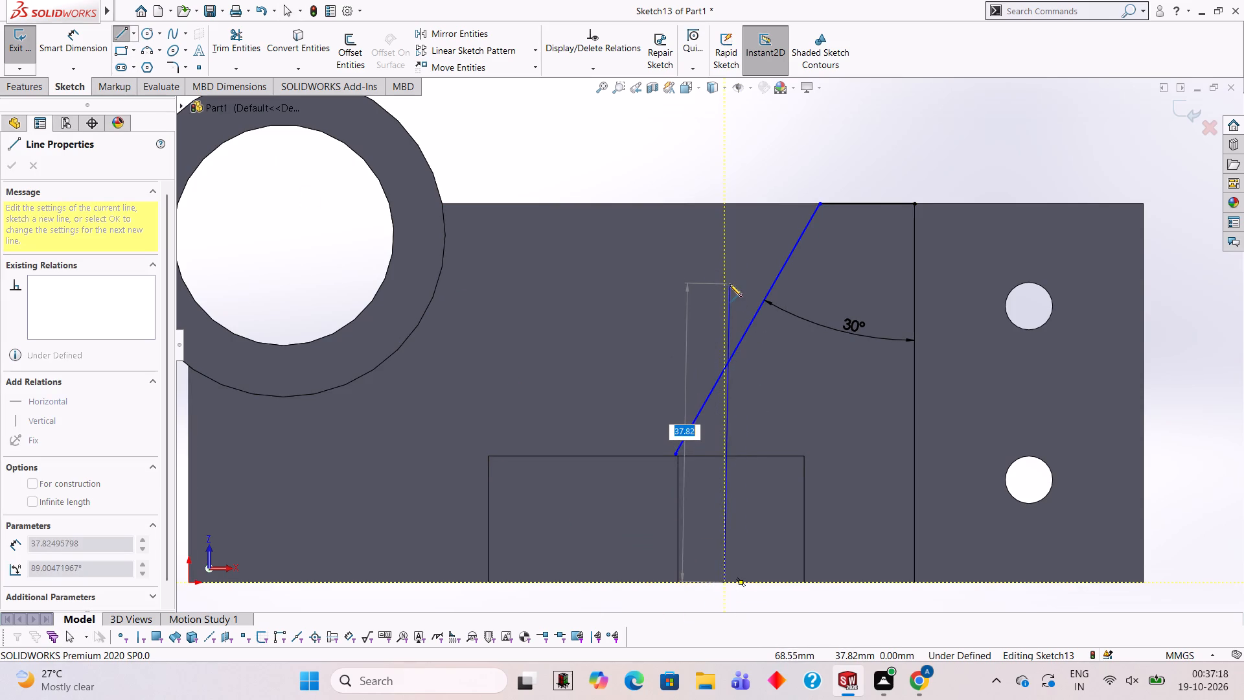
{"action": "type", "text": "29"}
{"action": "key", "text": "Return"}
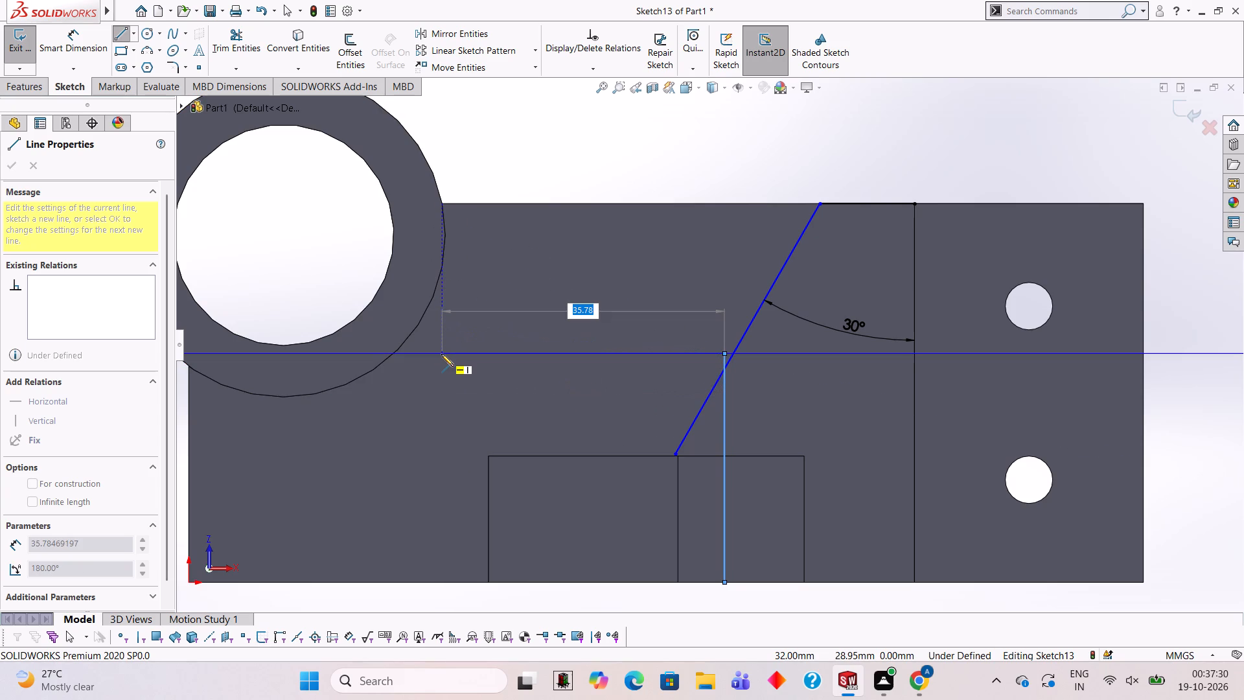
{"action": "left_click", "coordinate": [441, 354]}
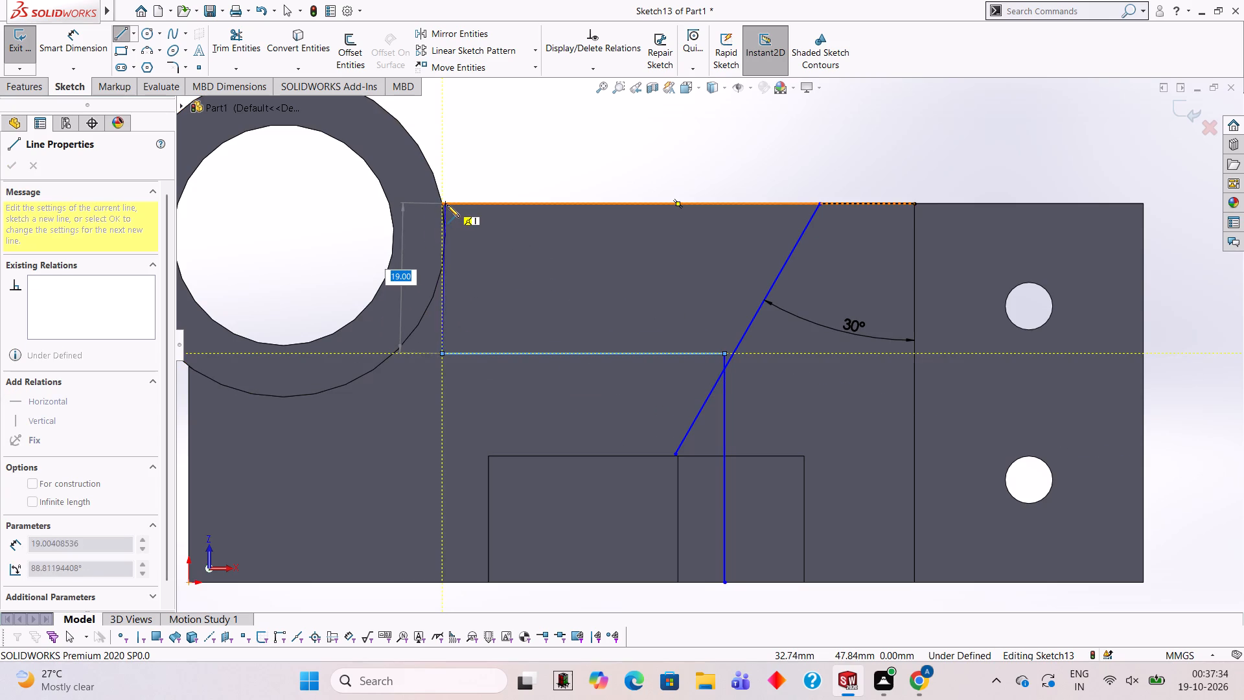
{"action": "left_click", "coordinate": [444, 205]}
{"action": "key", "text": "Escape"}
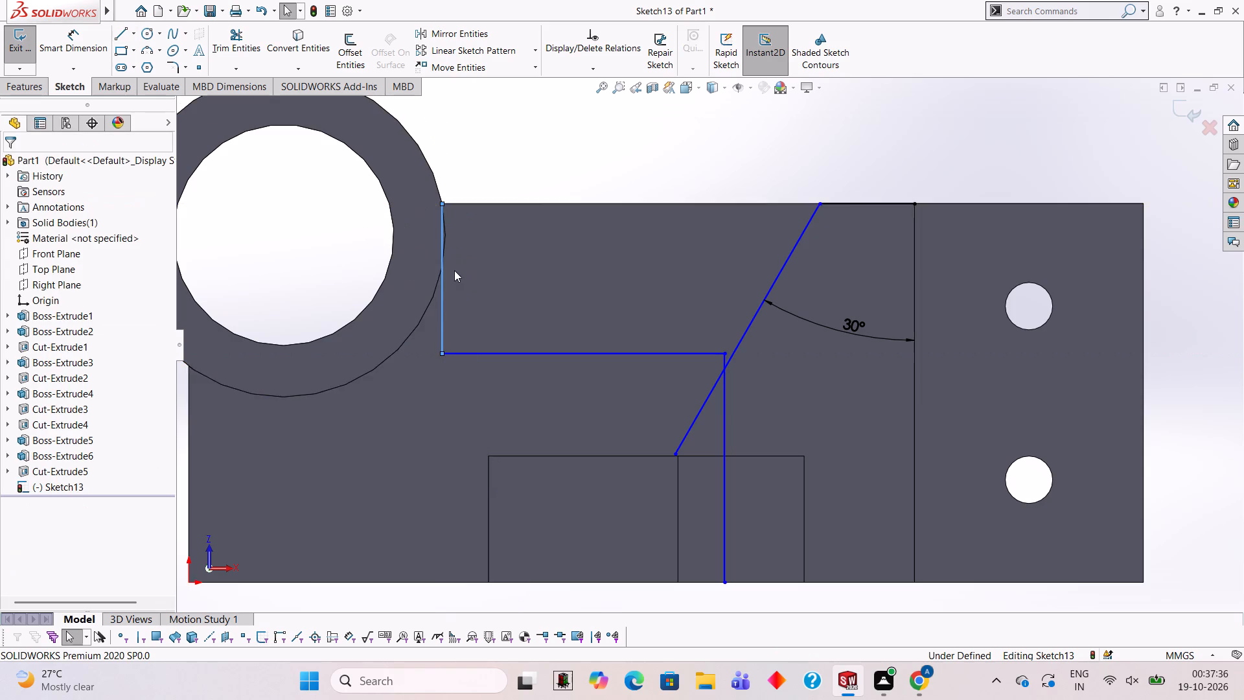
Trim away the slanted line's tail beyond the 29 mm vertical line, and all of that vertical line.
{"action": "left_click", "coordinate": [224, 45]}
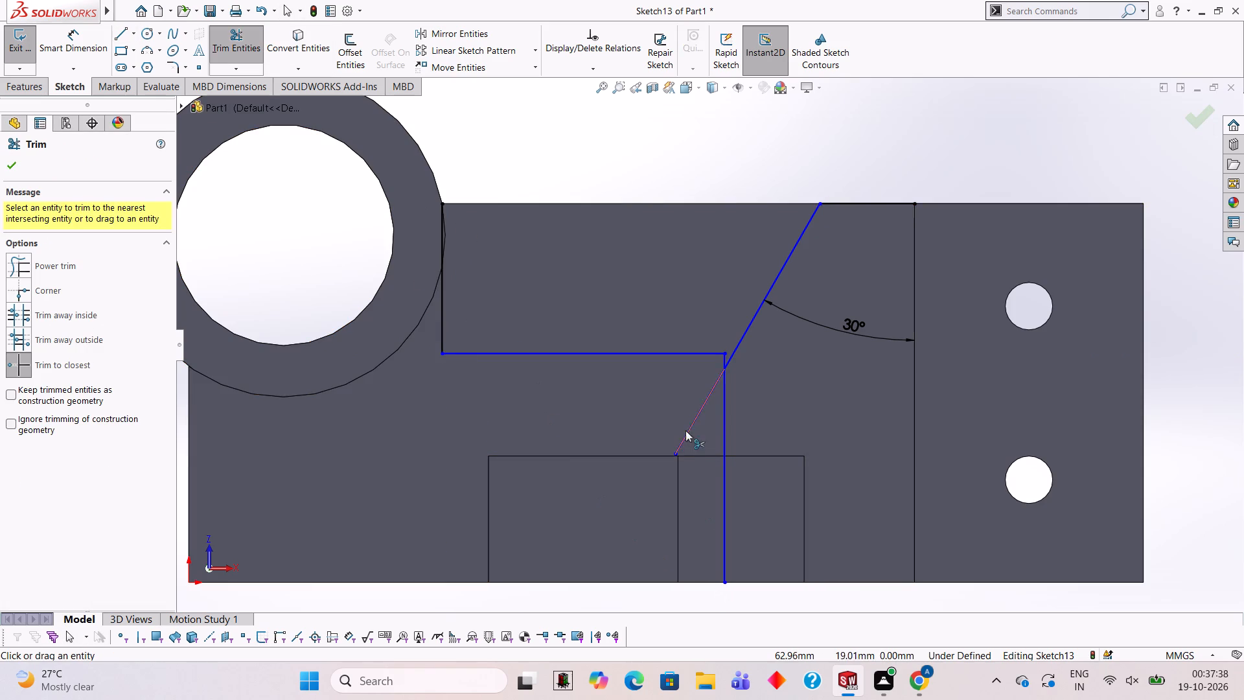
{"action": "left_click", "coordinate": [692, 425]}
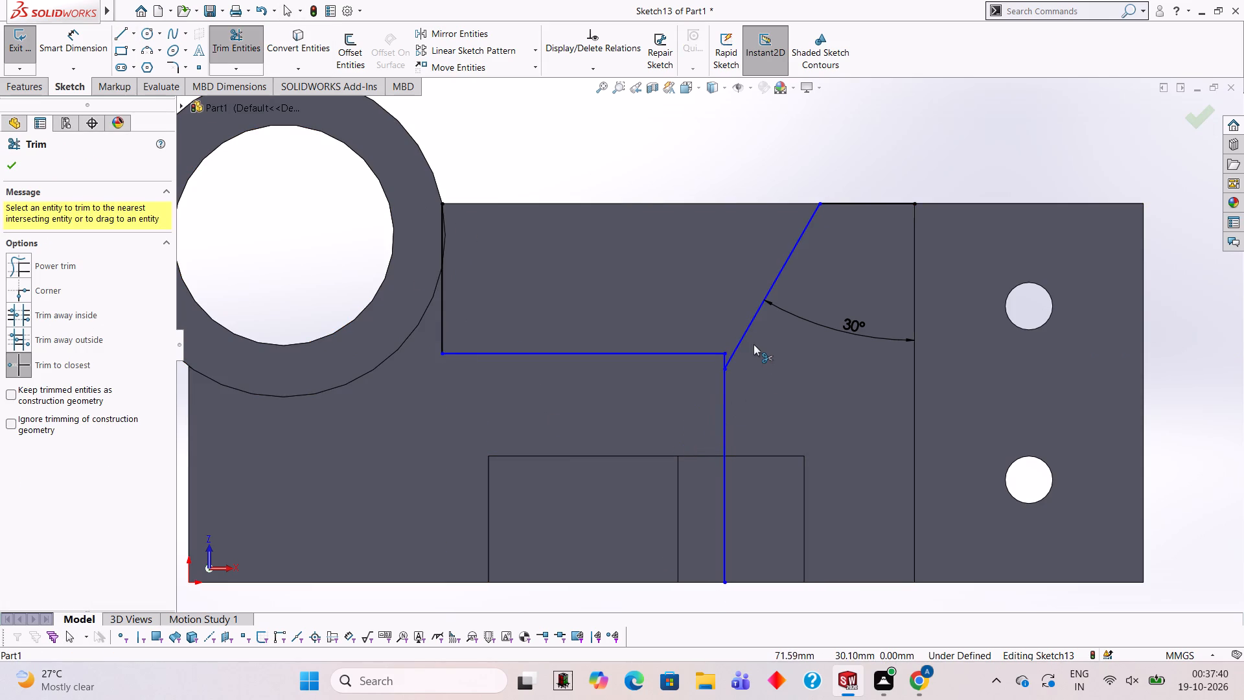
{"action": "scroll", "coordinate": [741, 396], "scroll_direction": "down", "scroll_amount": 6}
{"action": "scroll", "coordinate": [735, 390], "scroll_direction": "up", "scroll_amount": 9}
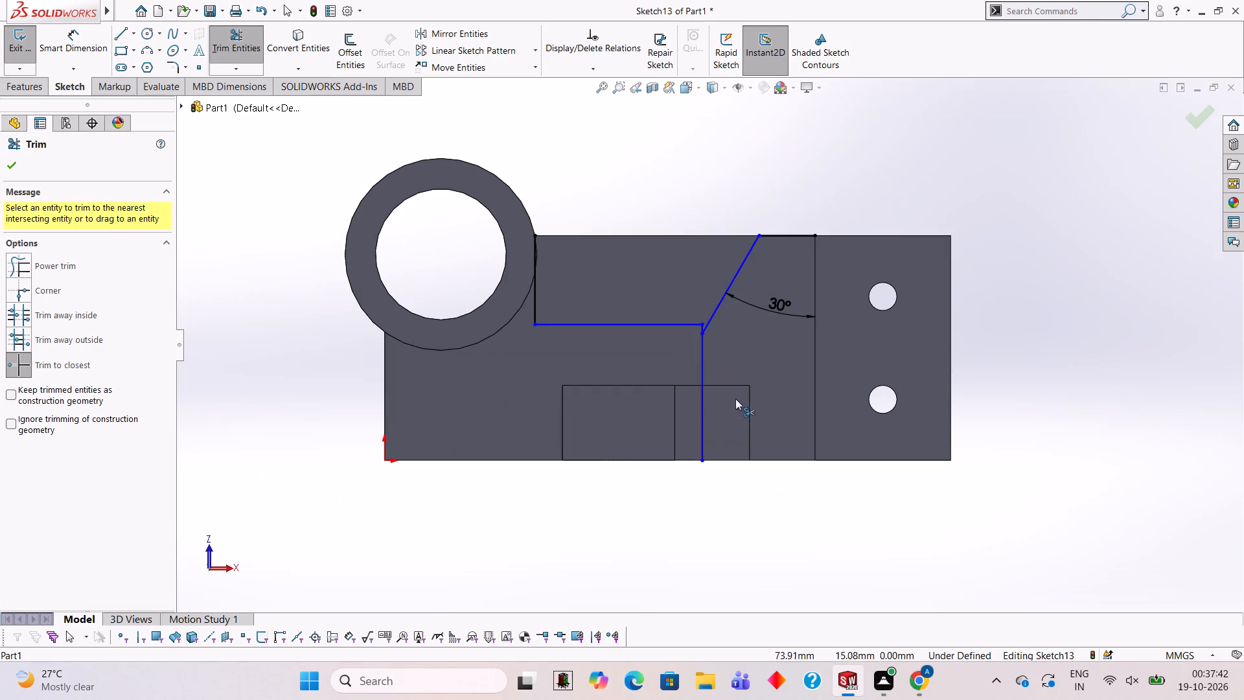
{"action": "left_click", "coordinate": [704, 418]}
{"action": "scroll", "coordinate": [729, 297], "scroll_direction": "down", "scroll_amount": 4}
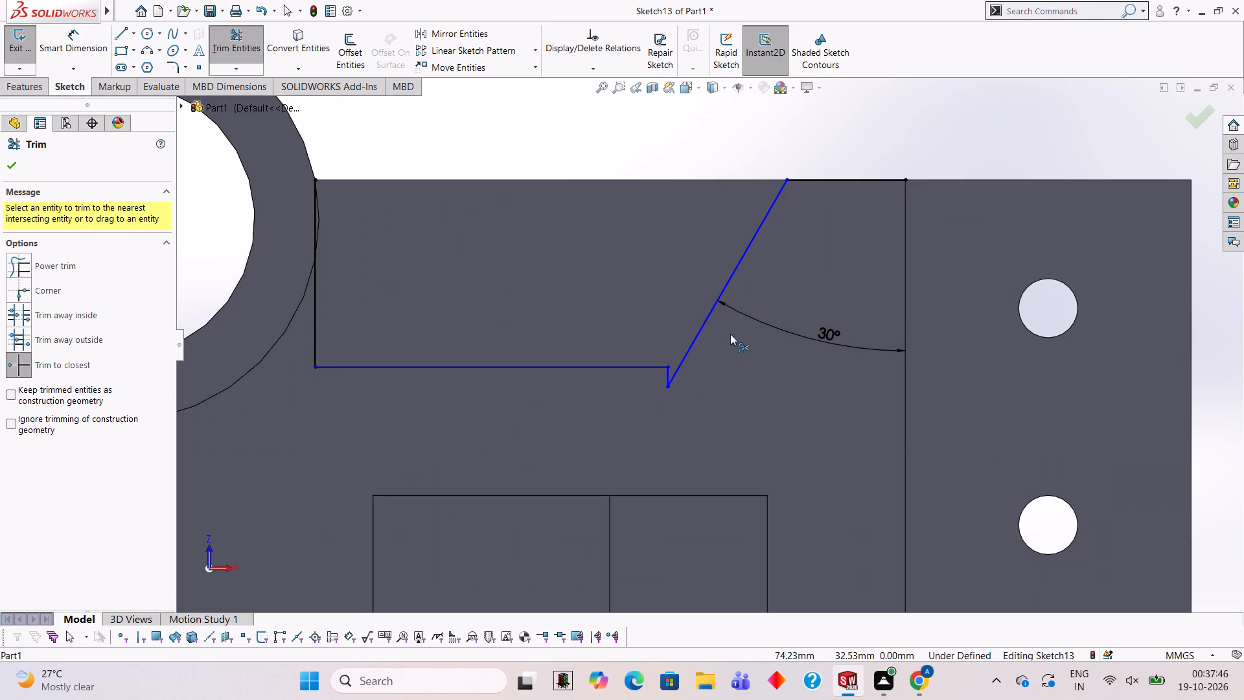
{"action": "scroll", "coordinate": [745, 306], "scroll_direction": "down", "scroll_amount": 2}
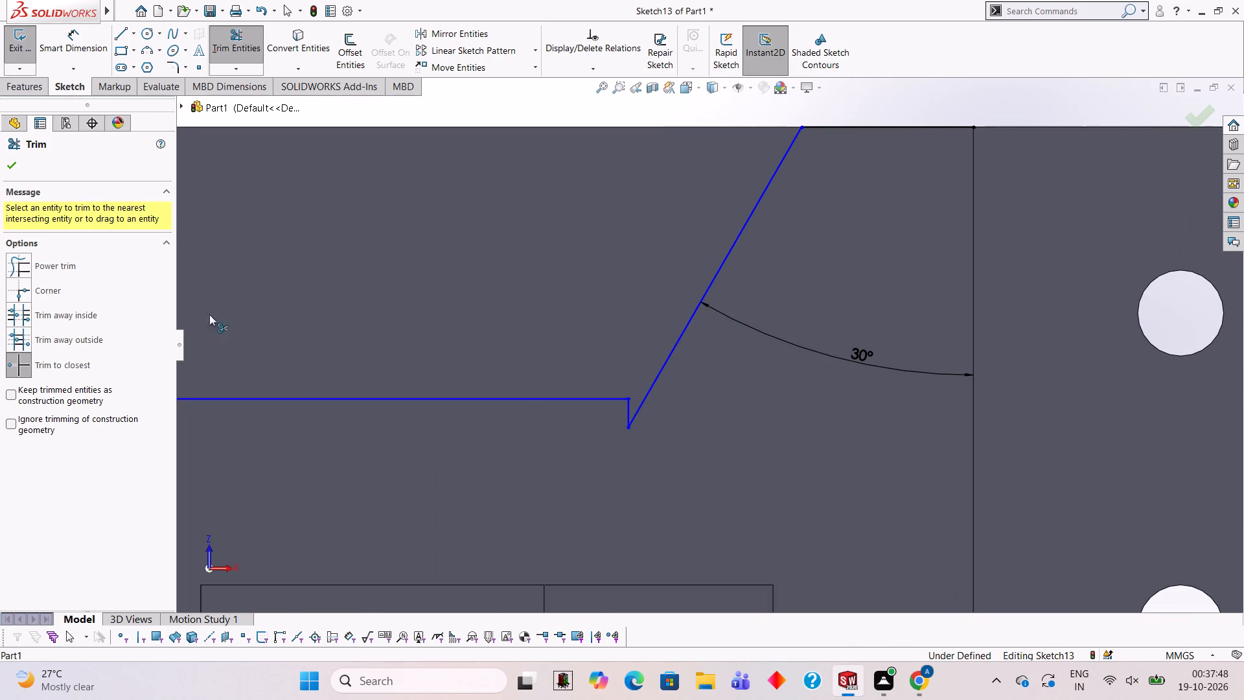
{"action": "scroll", "coordinate": [638, 345], "scroll_direction": "down", "scroll_amount": 4}
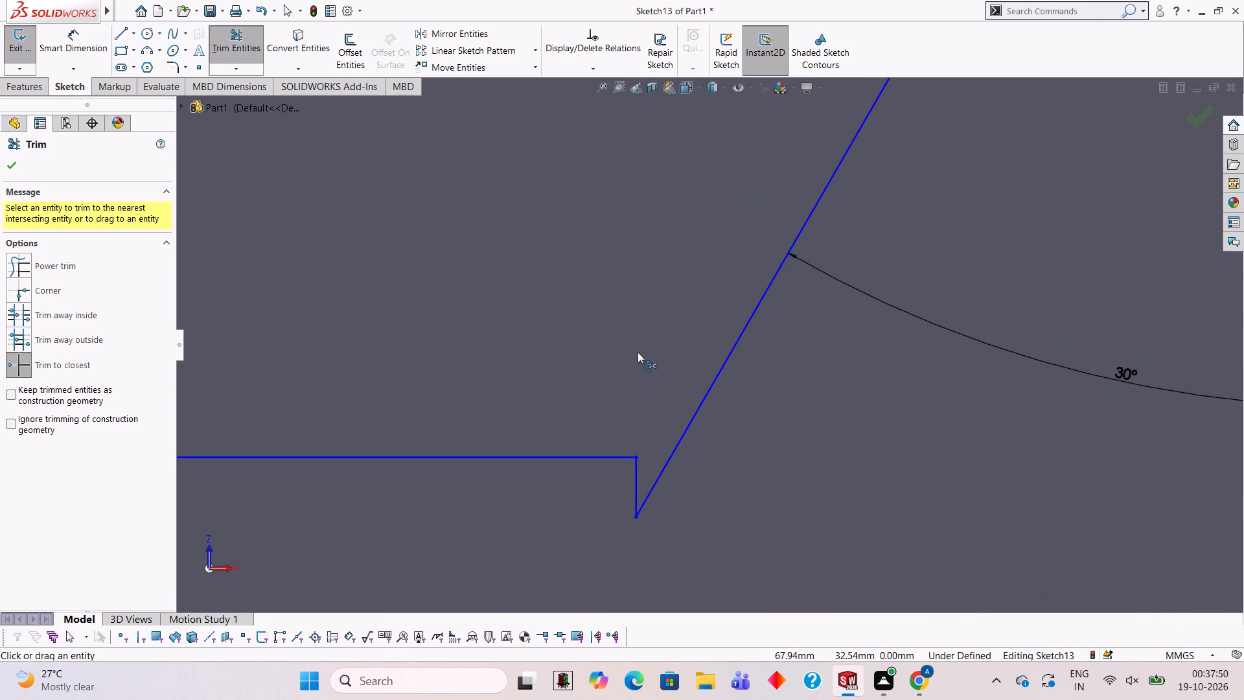
{"action": "left_click", "coordinate": [635, 500]}
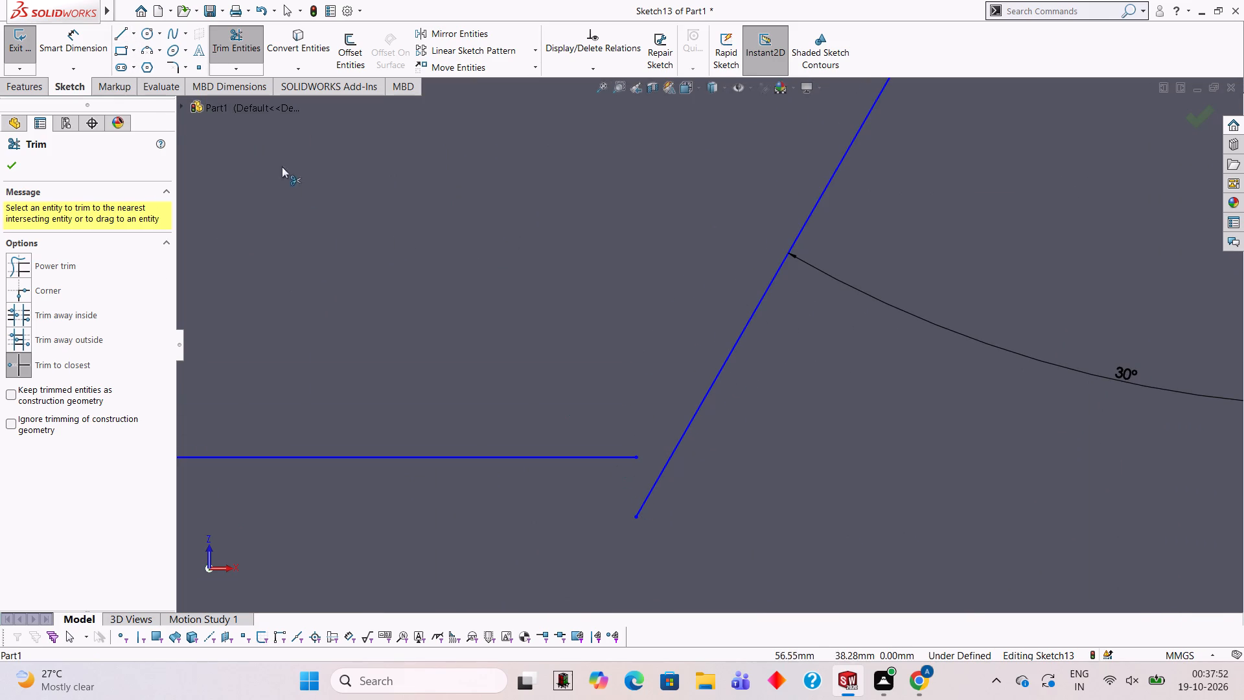
Extend the horizontal line across the slanted line with a short collinear line, and trim both overhangs to form a corner.
{"action": "left_click", "coordinate": [116, 28]}
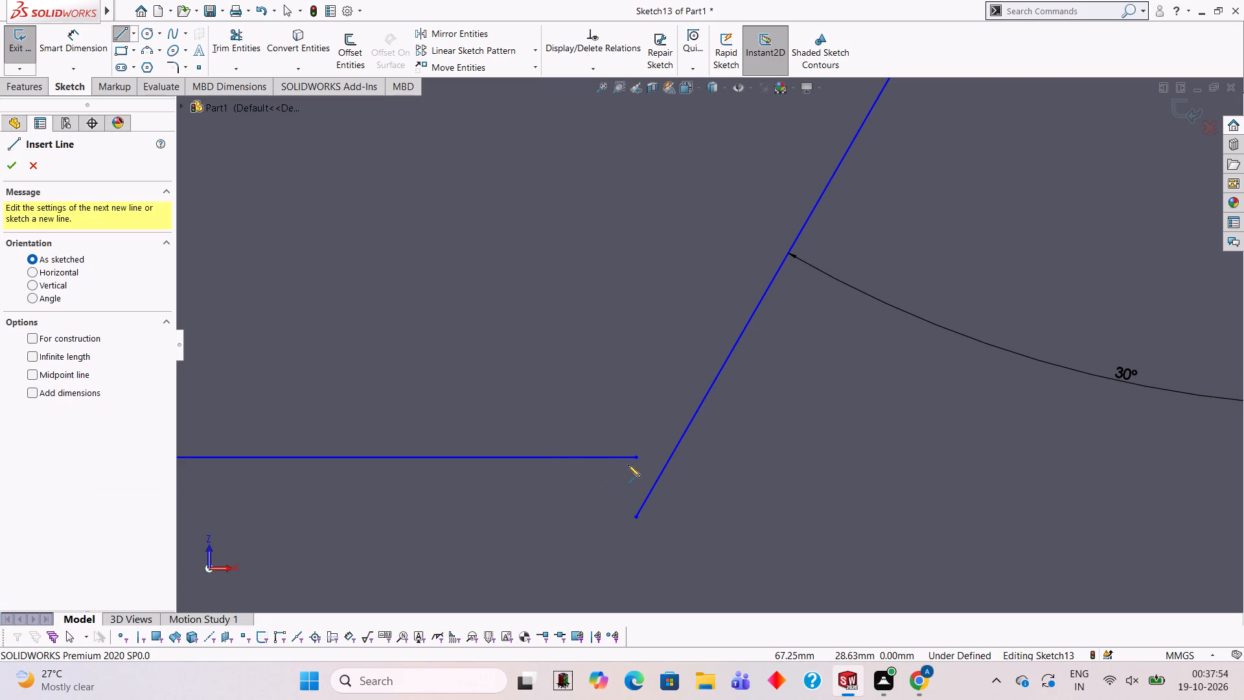
{"action": "left_click", "coordinate": [636, 456]}
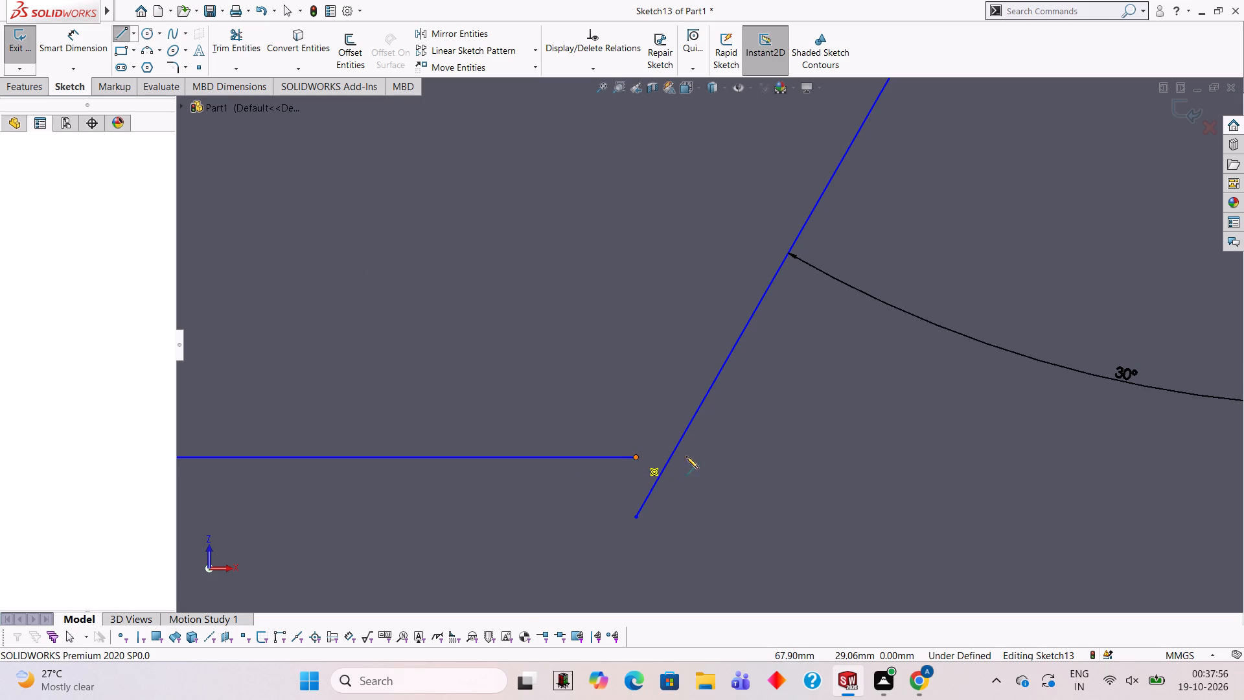
{"action": "left_click", "coordinate": [768, 458]}
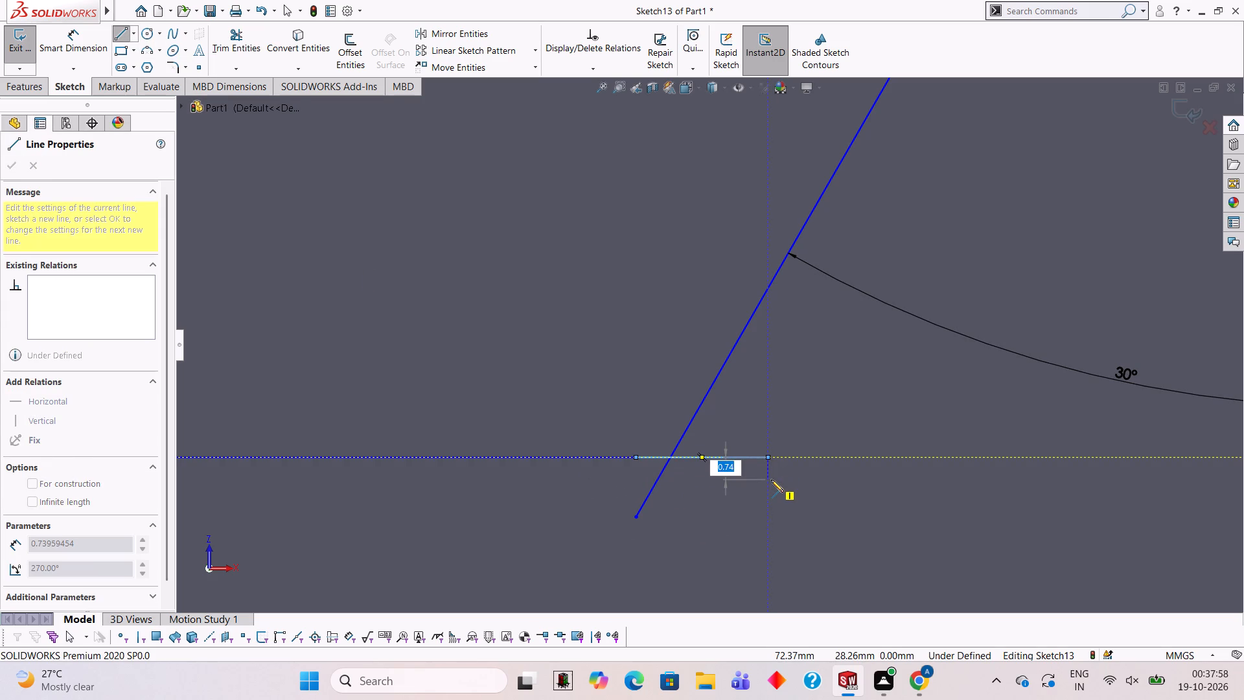
{"action": "key", "text": "Escape"}
{"action": "left_click", "coordinate": [236, 44]}
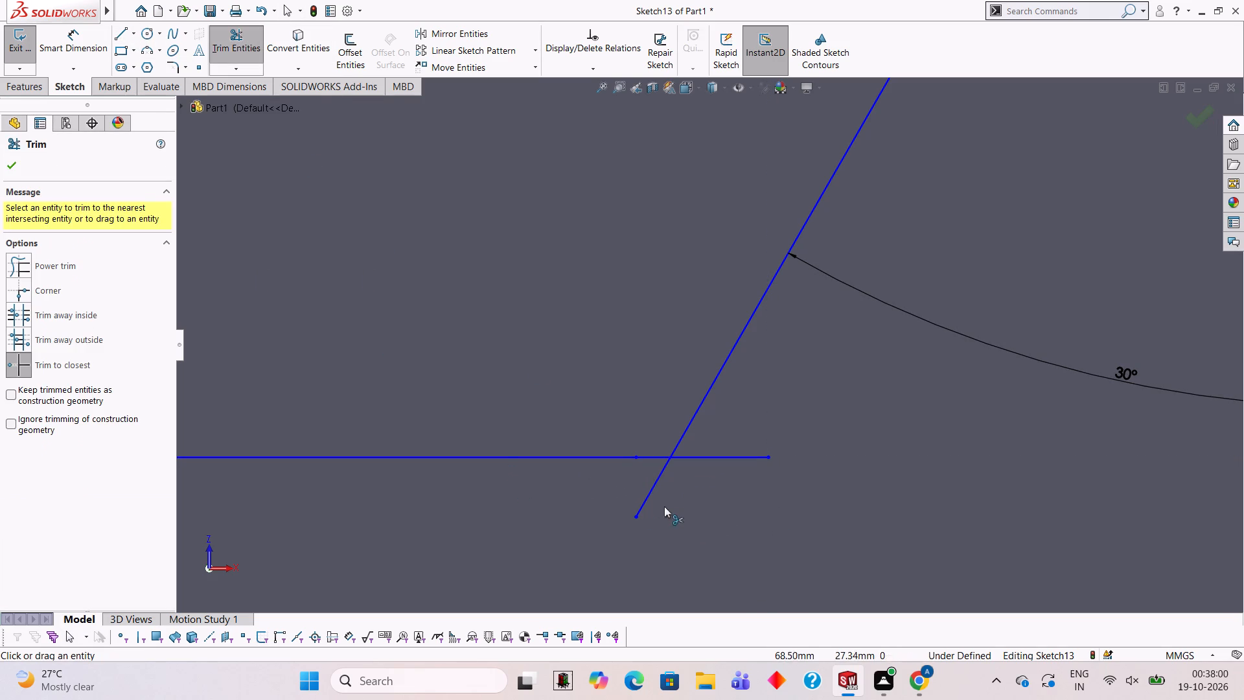
{"action": "left_click", "coordinate": [644, 500]}
{"action": "left_click", "coordinate": [719, 455]}
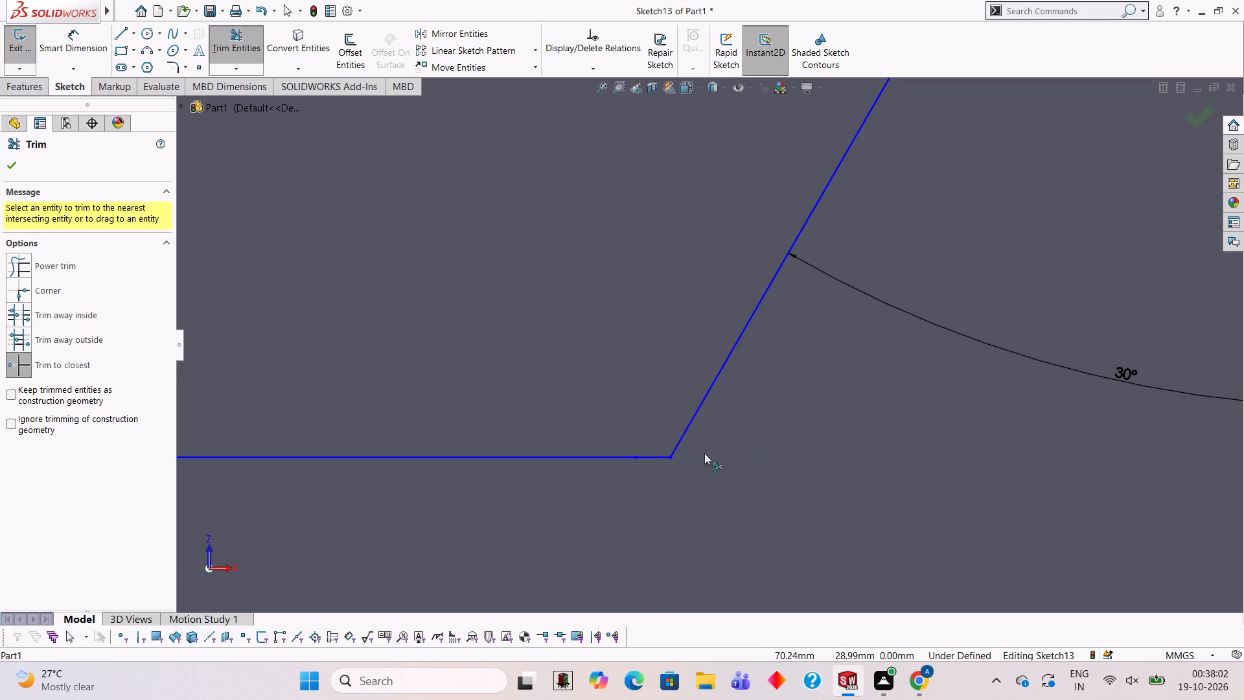
Close the profile with a horizontal line about 48 mm long along the block's upper edge, ending at the slanted line's top.
{"action": "scroll", "coordinate": [684, 344], "scroll_direction": "up", "scroll_amount": 9}
{"action": "scroll", "coordinate": [544, 395], "scroll_direction": "down", "scroll_amount": 2}
{"action": "scroll", "coordinate": [550, 164], "scroll_direction": "down", "scroll_amount": 1}
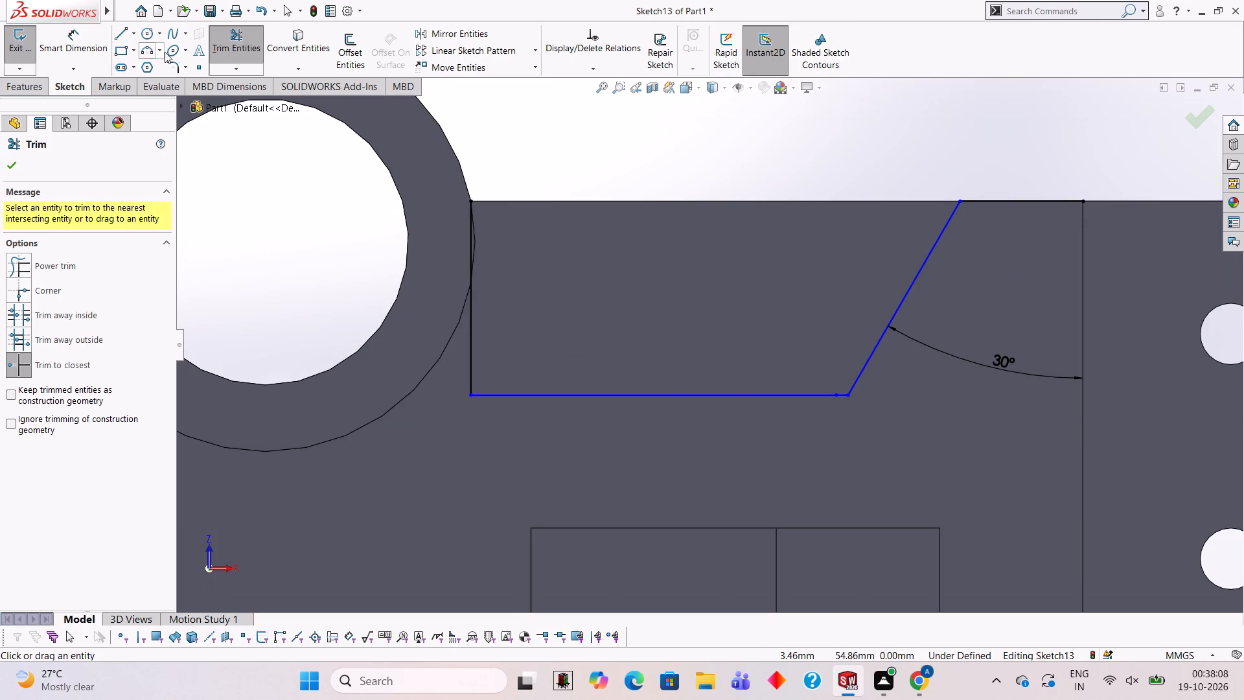
{"action": "left_click", "coordinate": [124, 27]}
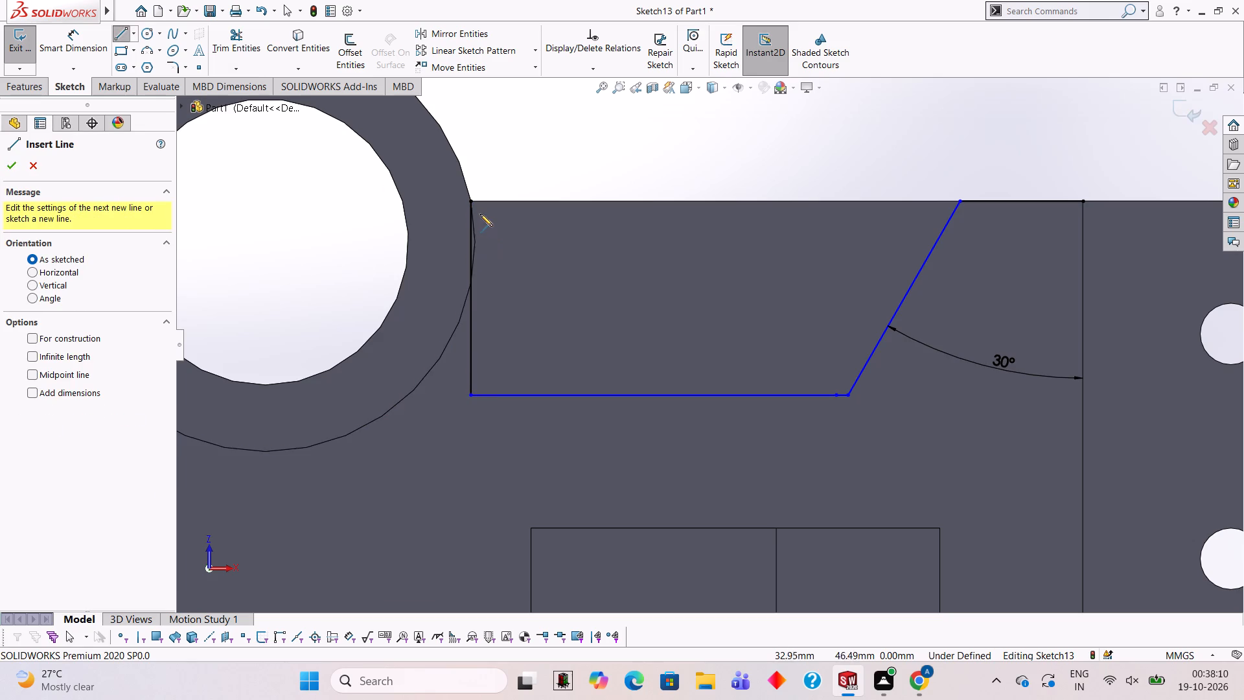
{"action": "left_click", "coordinate": [472, 202]}
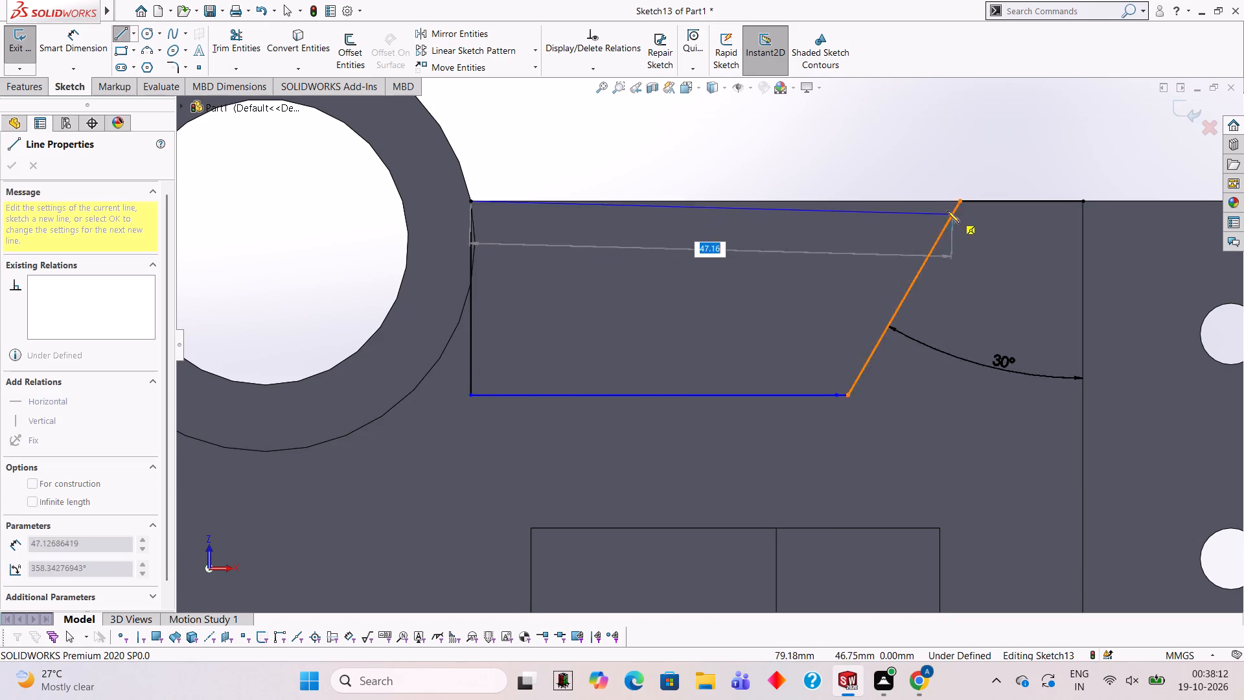
{"action": "left_click", "coordinate": [960, 202]}
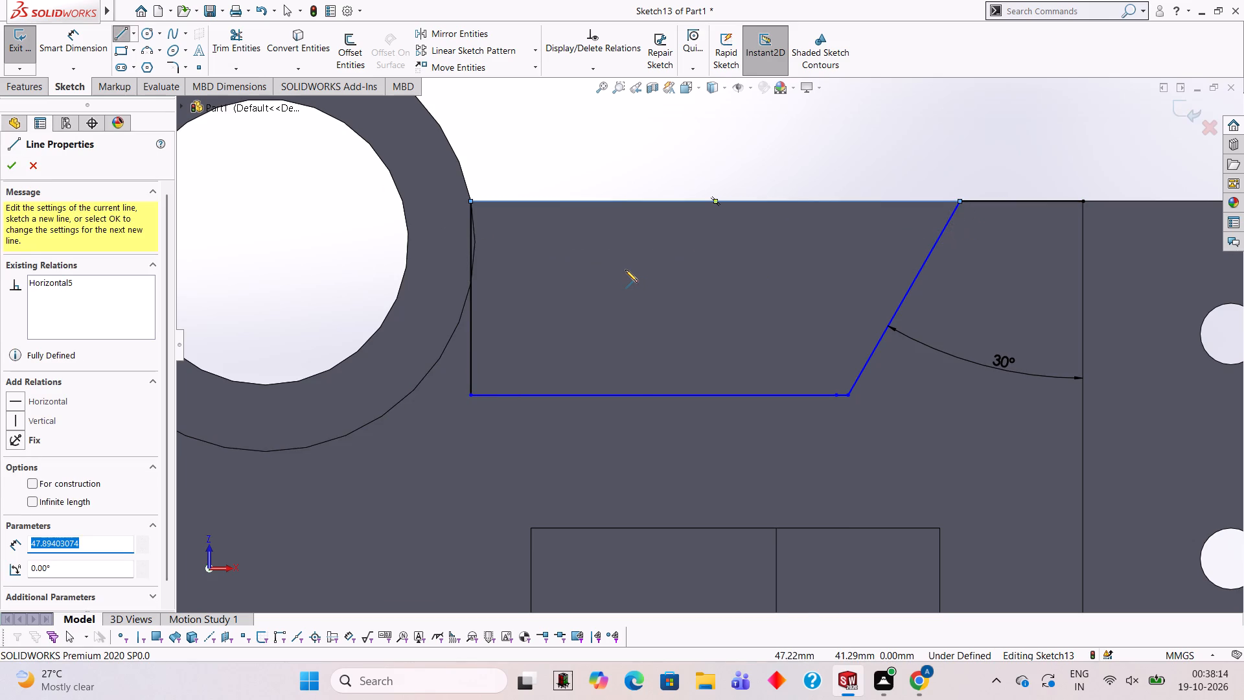
{"action": "key", "text": "Escape"}
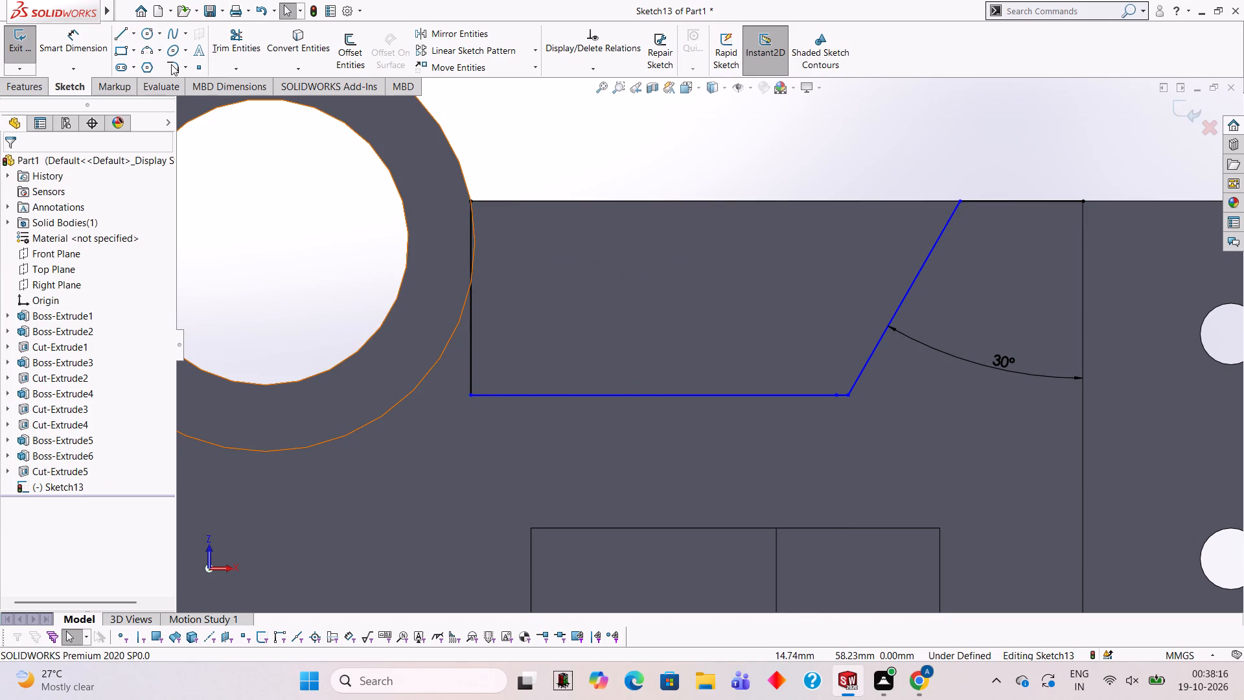
Fillet the profile corner beside the cylinder, between the vertical line and the upper horizontal line, with a 6 mm radius.
{"action": "left_click", "coordinate": [174, 64]}
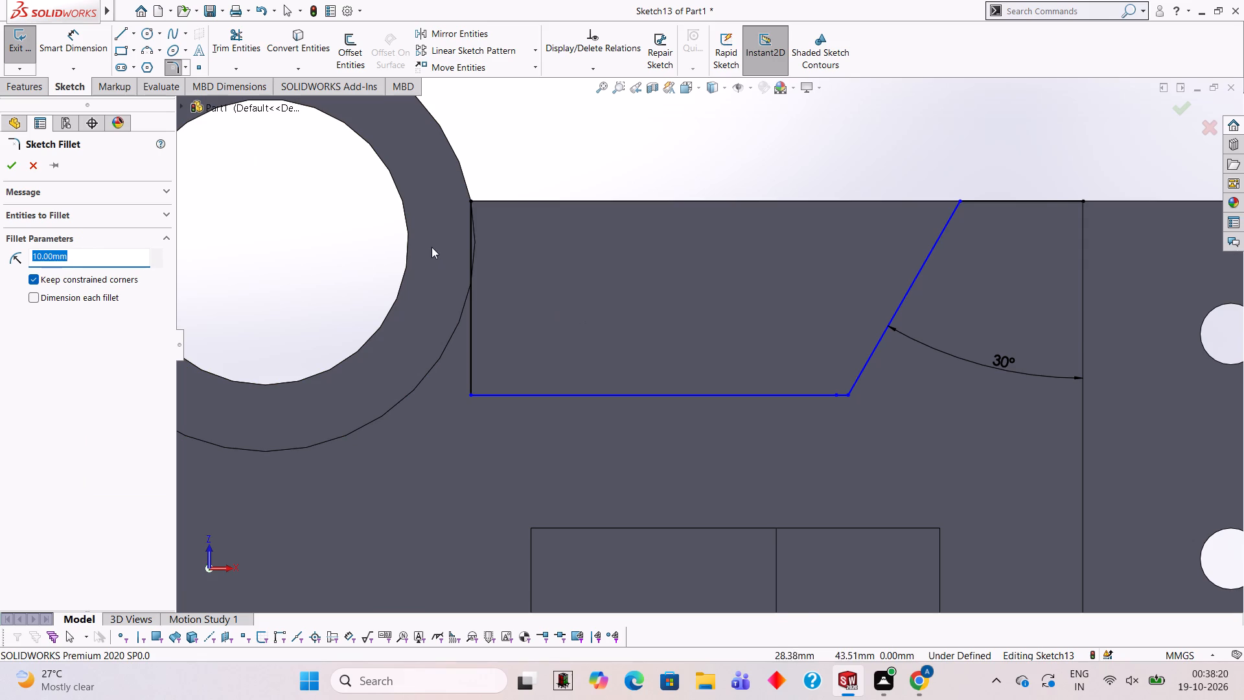
{"action": "key", "text": "6"}
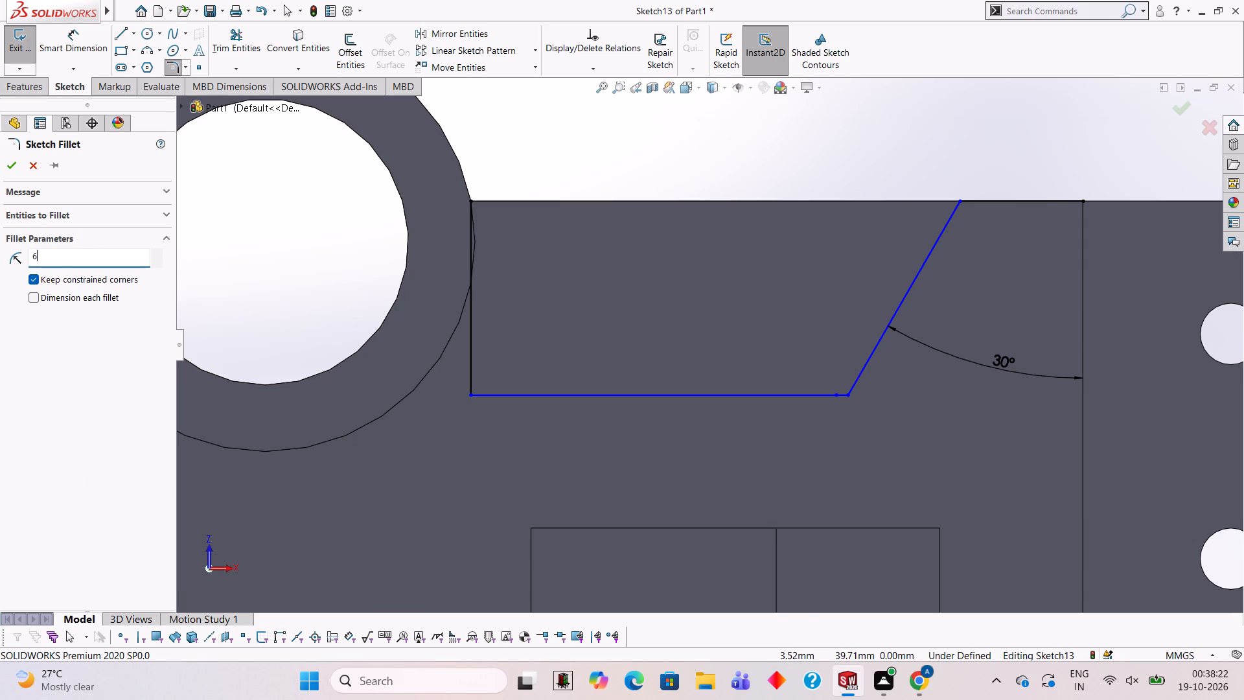
{"action": "key", "text": "Return"}
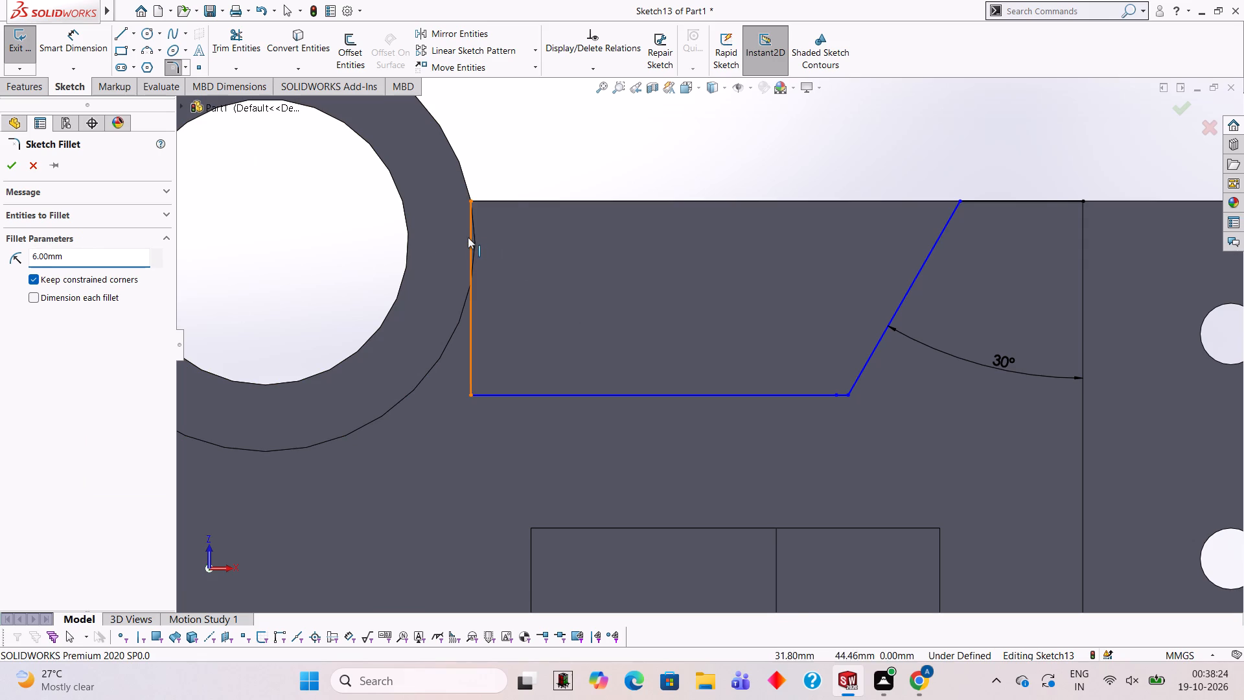
{"action": "left_click", "coordinate": [468, 237]}
{"action": "left_click", "coordinate": [514, 198]}
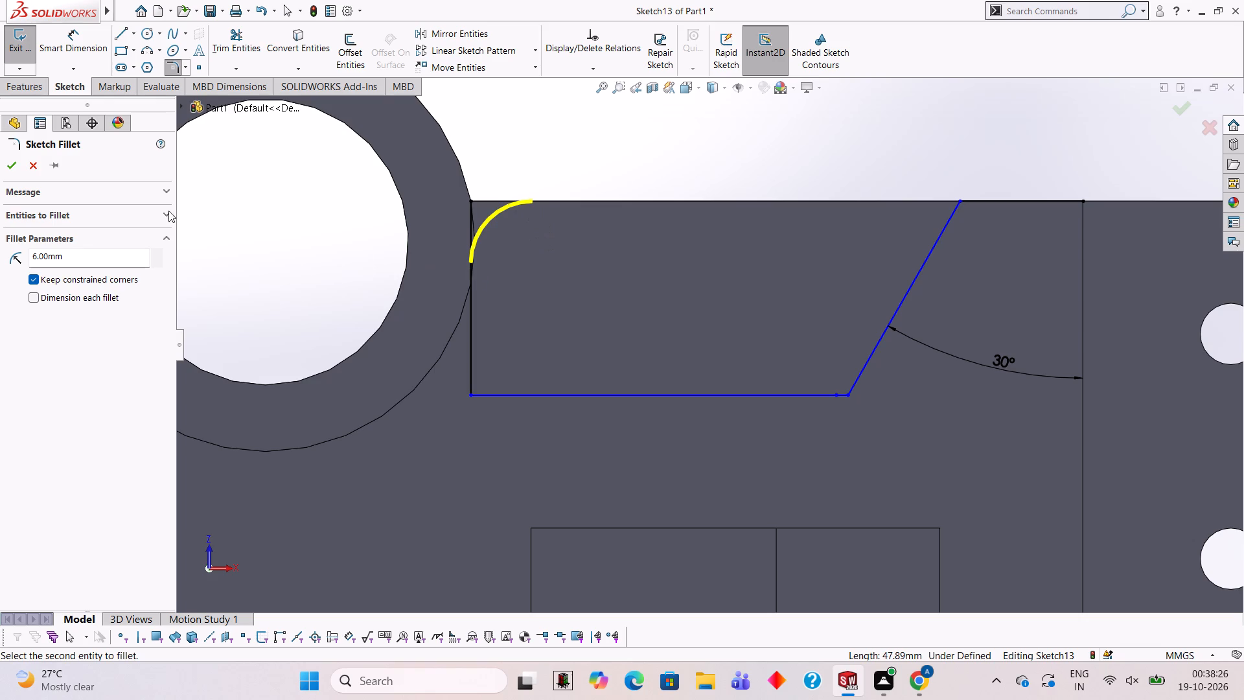
{"action": "left_click", "coordinate": [5, 161]}
{"action": "scroll", "coordinate": [494, 213], "scroll_direction": "up", "scroll_amount": 1}
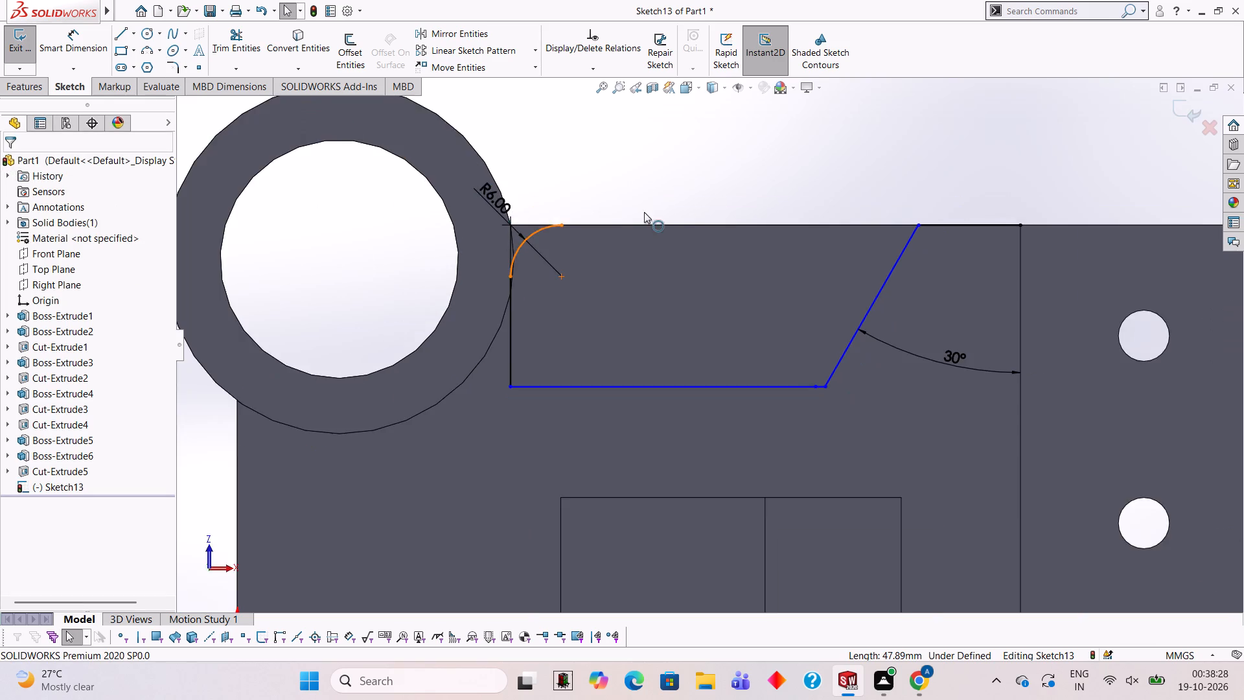
Sketch a vertical line from the fillet's end on the block's upper edge down to the profile's lower horizontal line.
{"action": "middle_click_drag", "start_coordinate": [632, 213], "coordinate": [610, 322]}
{"action": "middle_click_drag", "start_coordinate": [515, 354], "coordinate": [489, 410]}
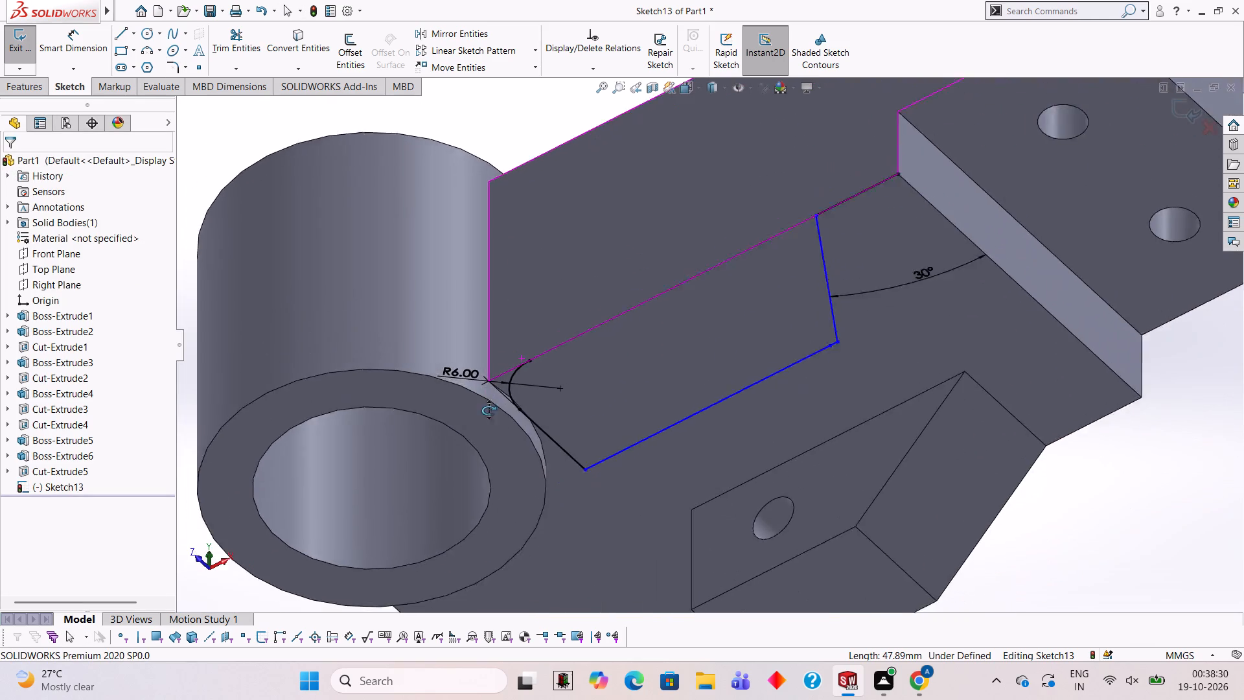
{"action": "middle_click_drag", "start_coordinate": [489, 410], "coordinate": [526, 421]}
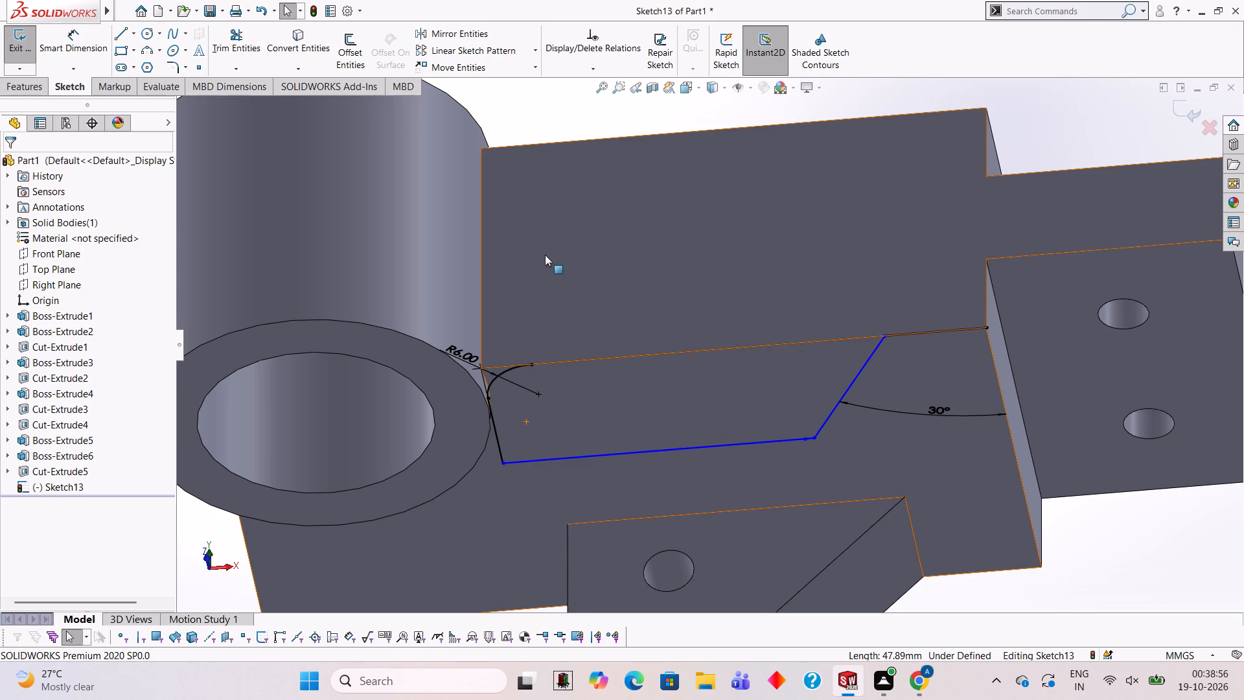
{"action": "middle_click_drag", "start_coordinate": [582, 375], "coordinate": [587, 213]}
{"action": "left_click", "coordinate": [122, 32]}
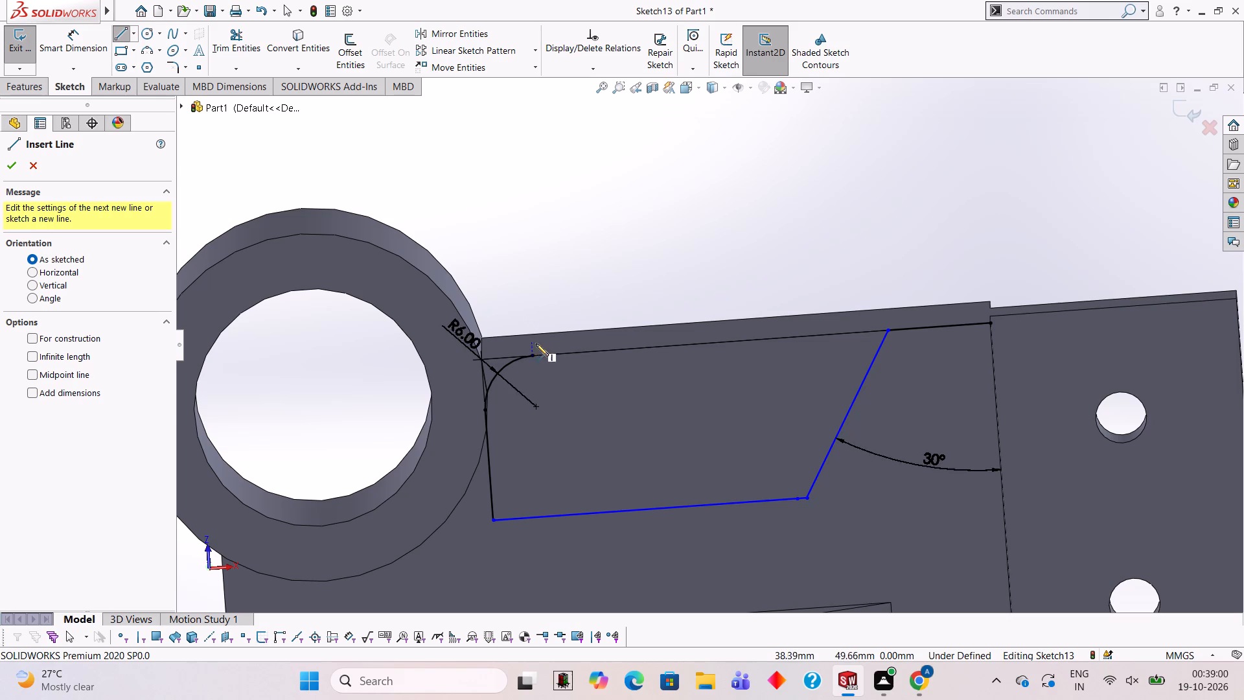
{"action": "left_click", "coordinate": [530, 355]}
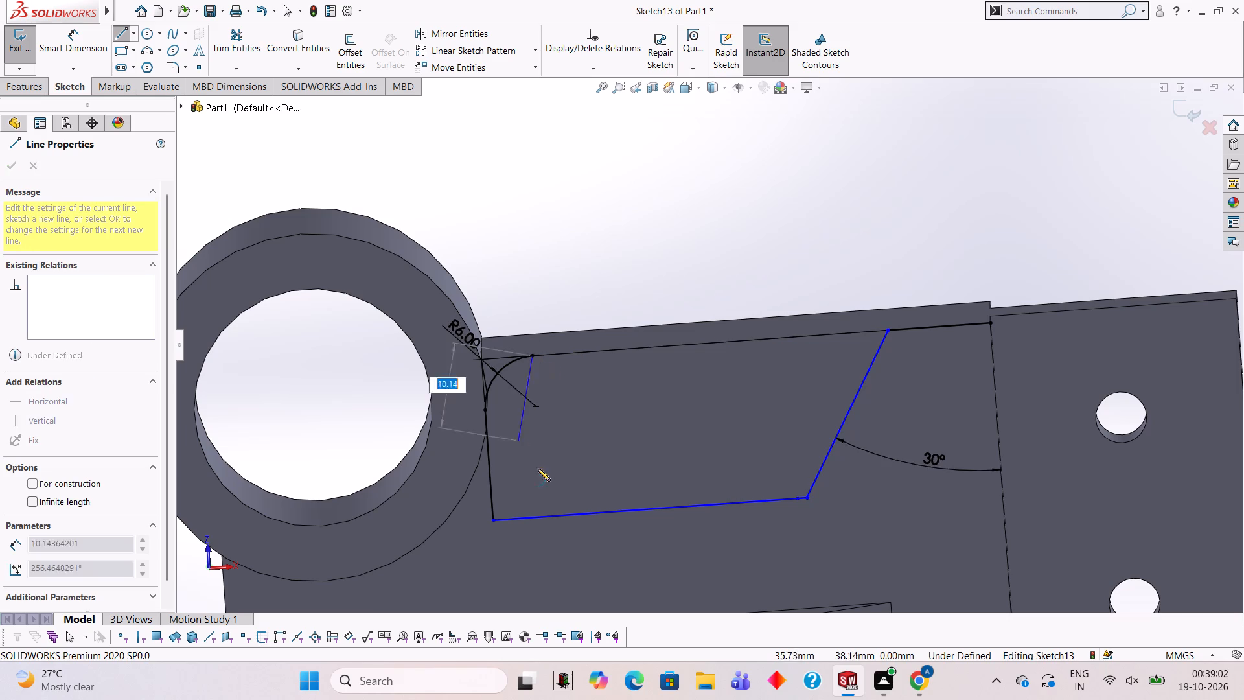
{"action": "left_click", "coordinate": [546, 519]}
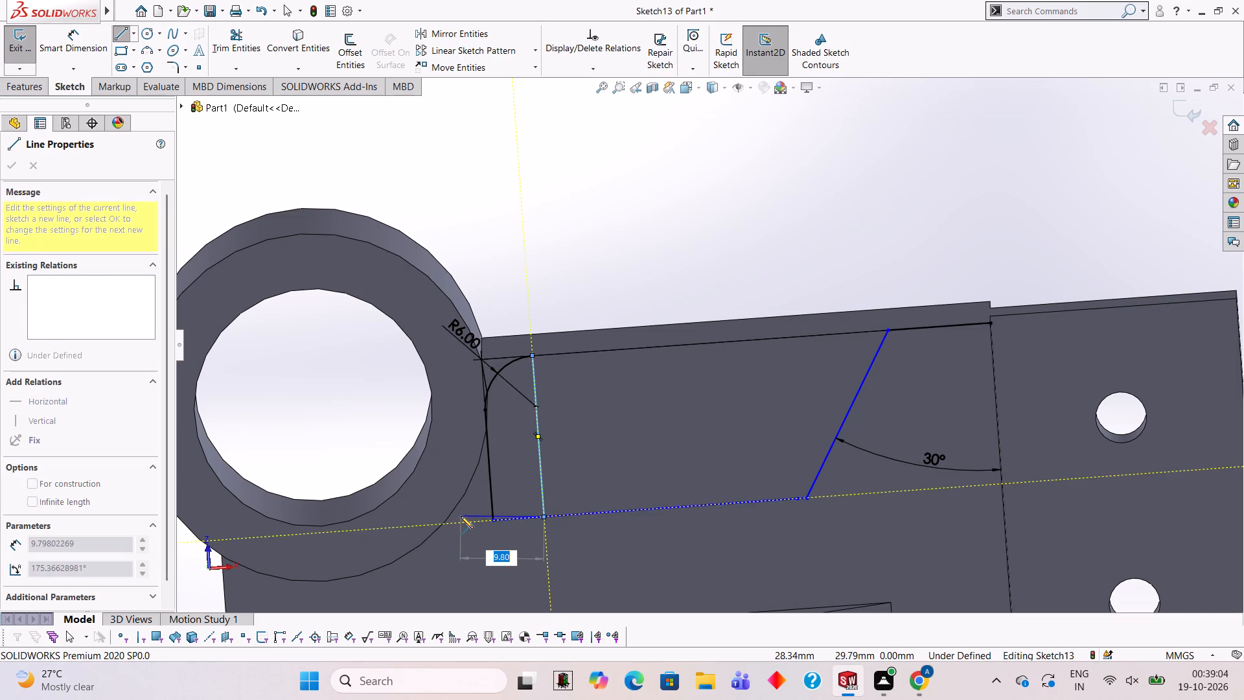
{"action": "key", "text": "Escape"}
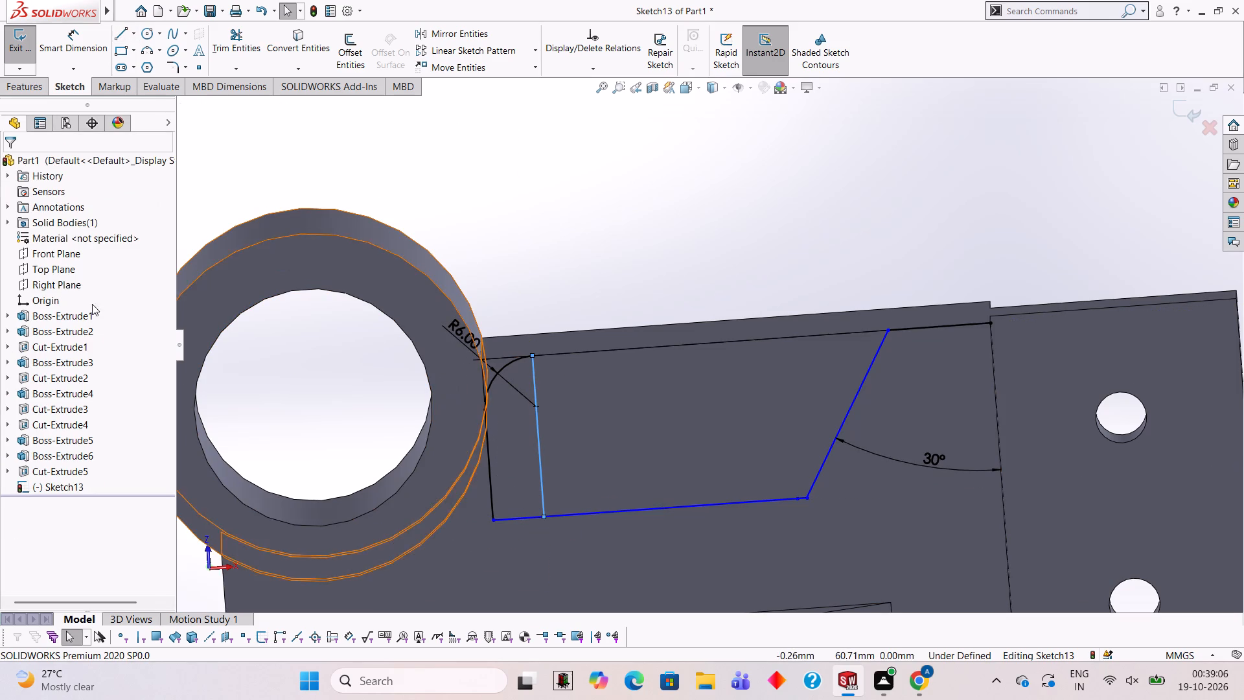
Trim away the fillet arc, the old vertical line beside the cylinder and the leftover stub of the lower horizontal line.
{"action": "left_click", "coordinate": [237, 49]}
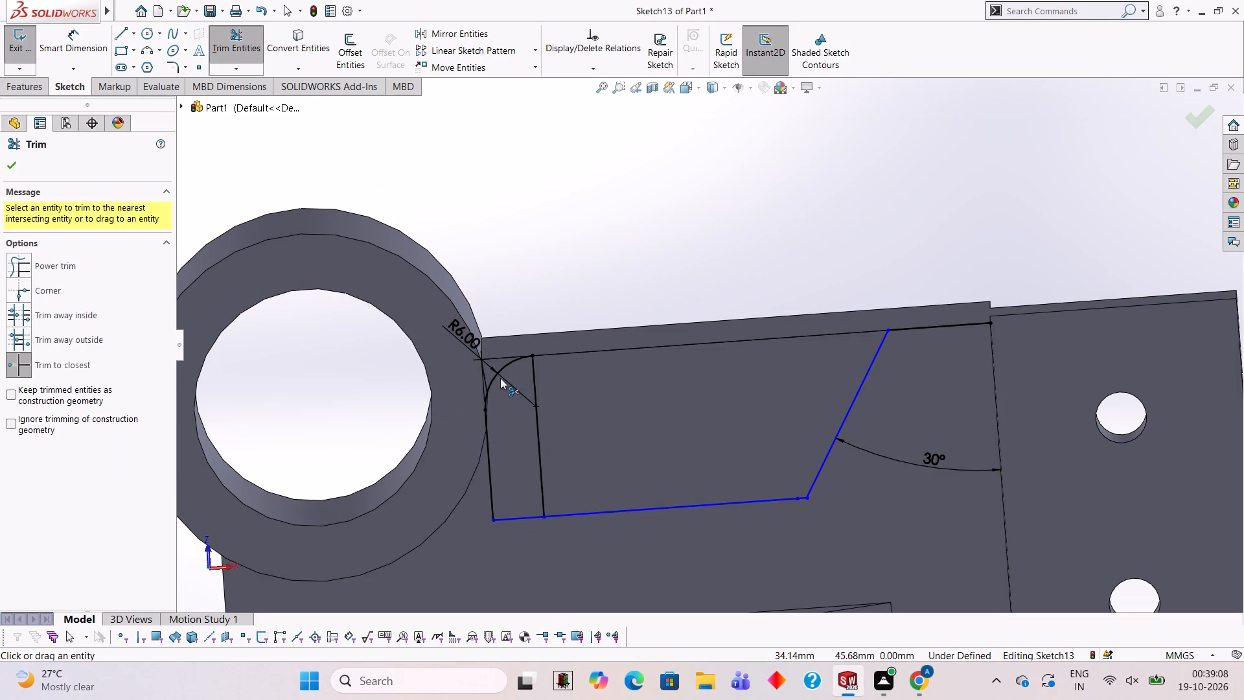
{"action": "left_click", "coordinate": [499, 377]}
{"action": "left_click", "coordinate": [490, 444]}
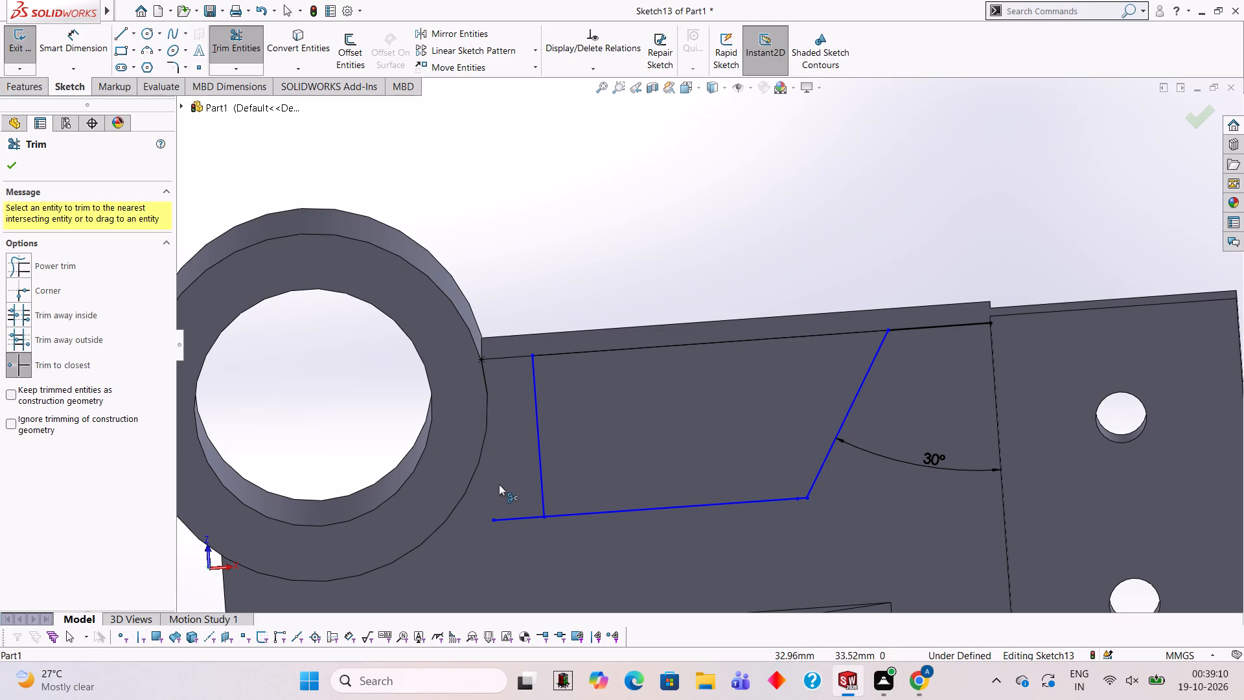
{"action": "left_click", "coordinate": [522, 517]}
Close the profile with a horizontal line about 42 mm long from the new vertical line's top to the slanted line's top.
{"action": "left_click", "coordinate": [104, 36]}
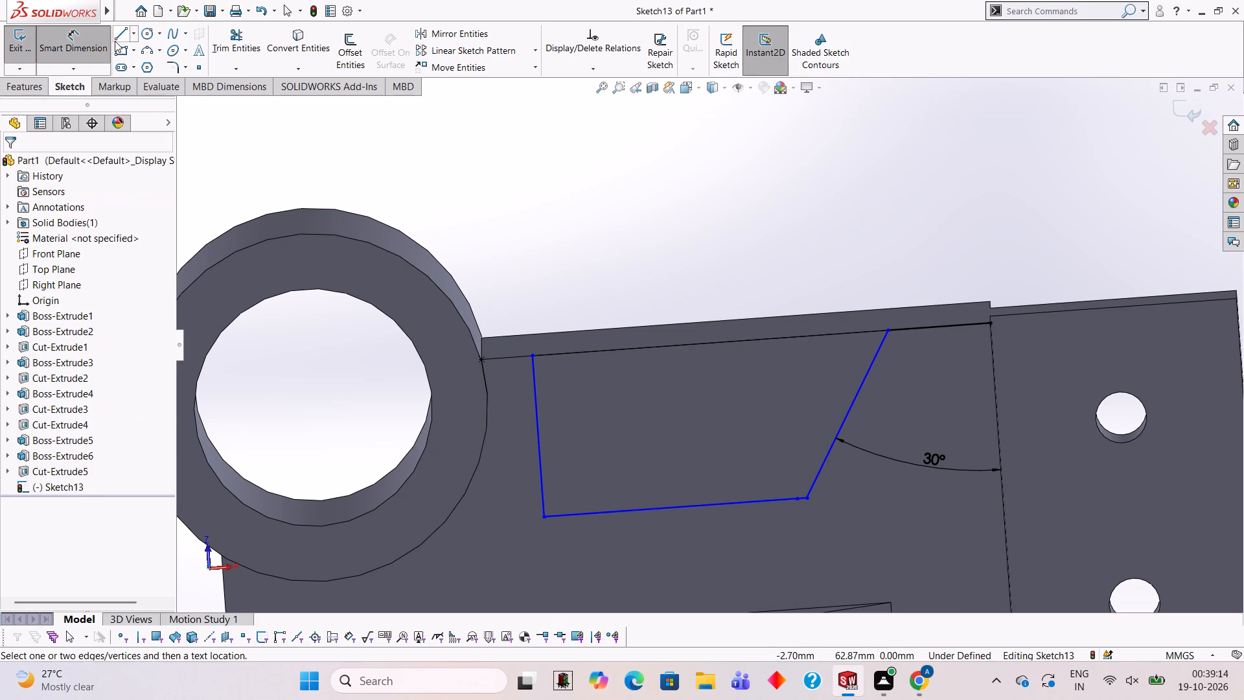
{"action": "left_click", "coordinate": [117, 32]}
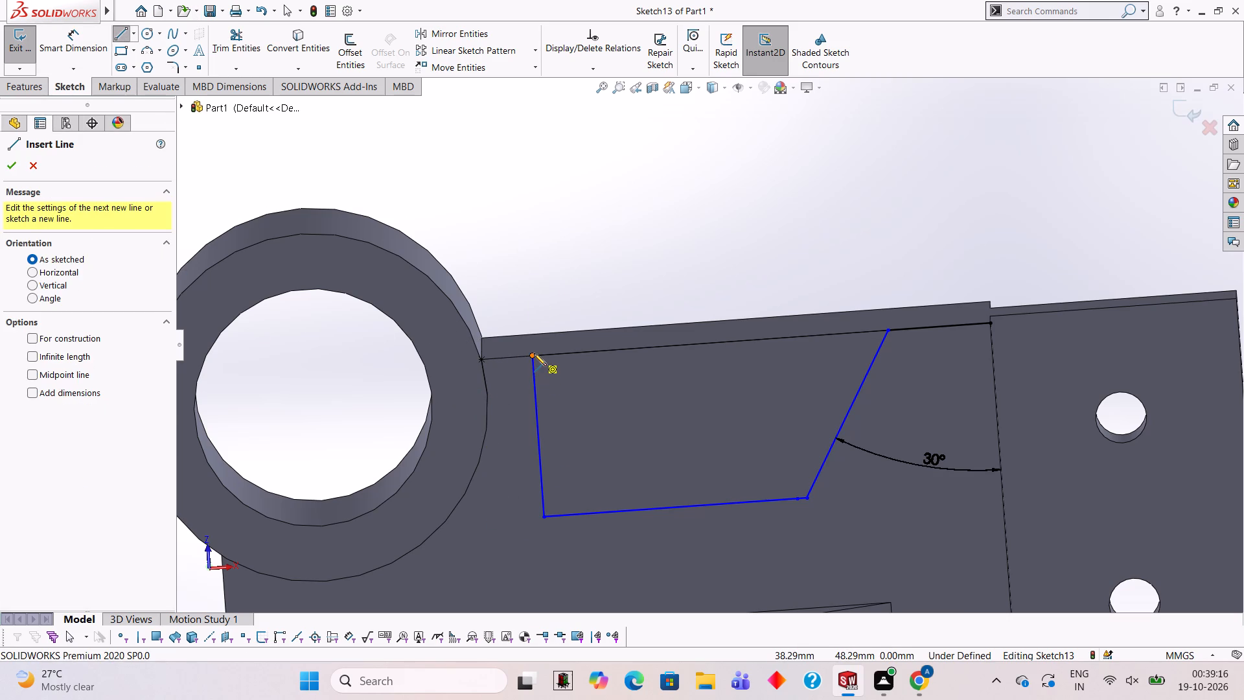
{"action": "left_click", "coordinate": [534, 353]}
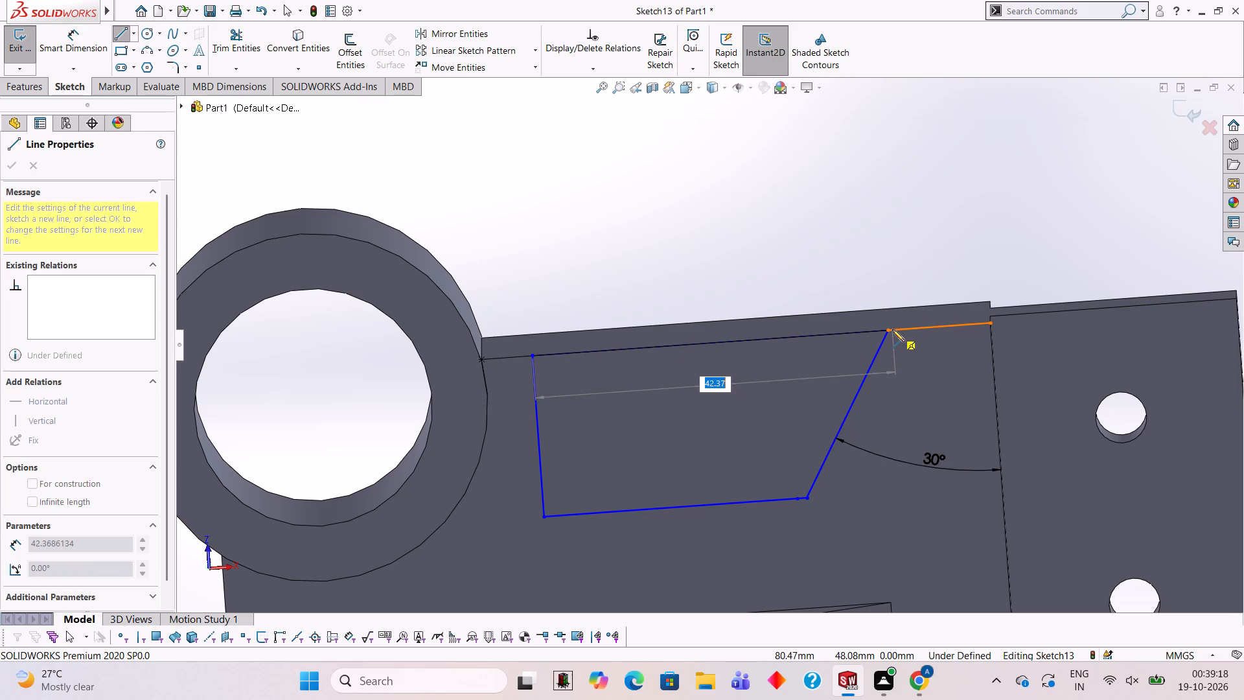
{"action": "left_click", "coordinate": [889, 329]}
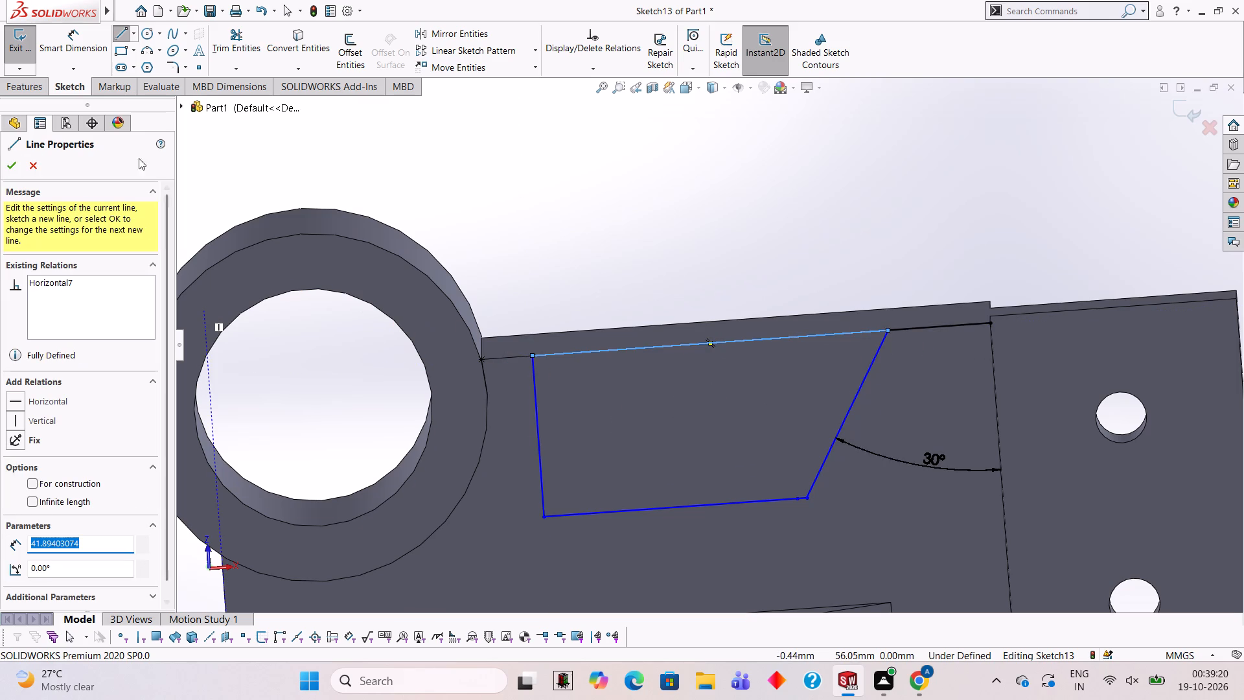
{"action": "left_click", "coordinate": [58, 41]}
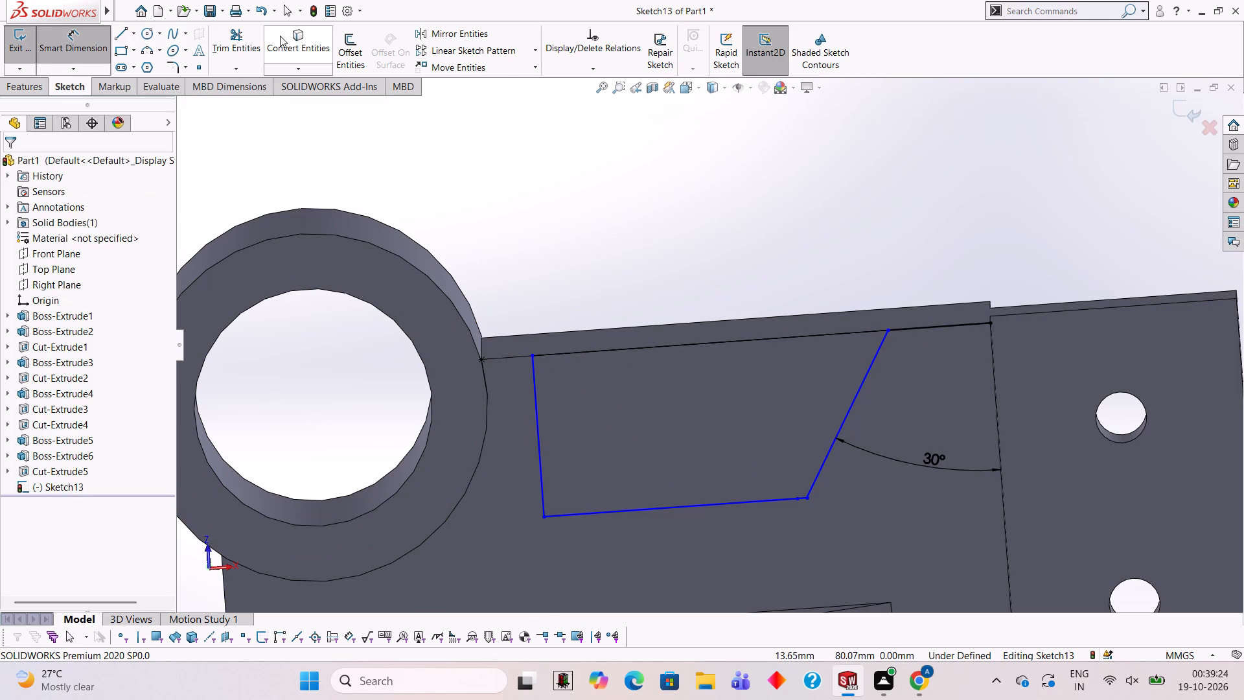
Cut the closed four-sided region out of the block with a blind extruded cut 38 mm deep.
{"action": "left_click", "coordinate": [39, 95]}
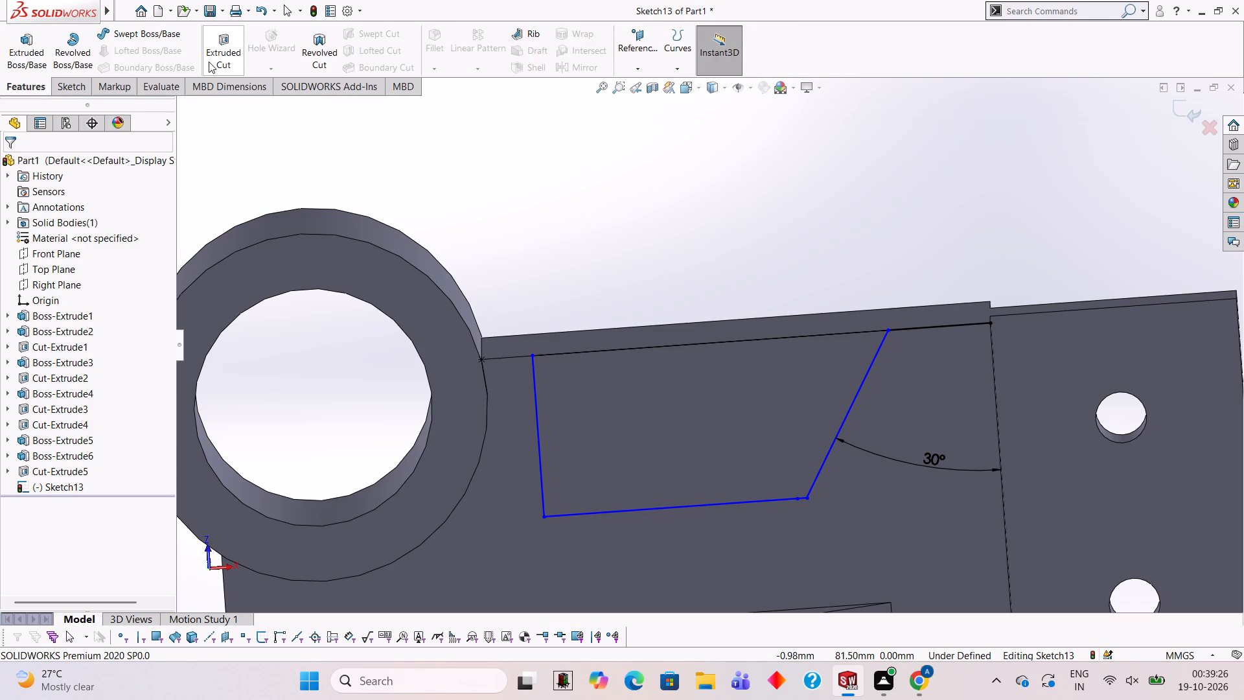
{"action": "left_click", "coordinate": [209, 62]}
{"action": "left_click", "coordinate": [662, 425]}
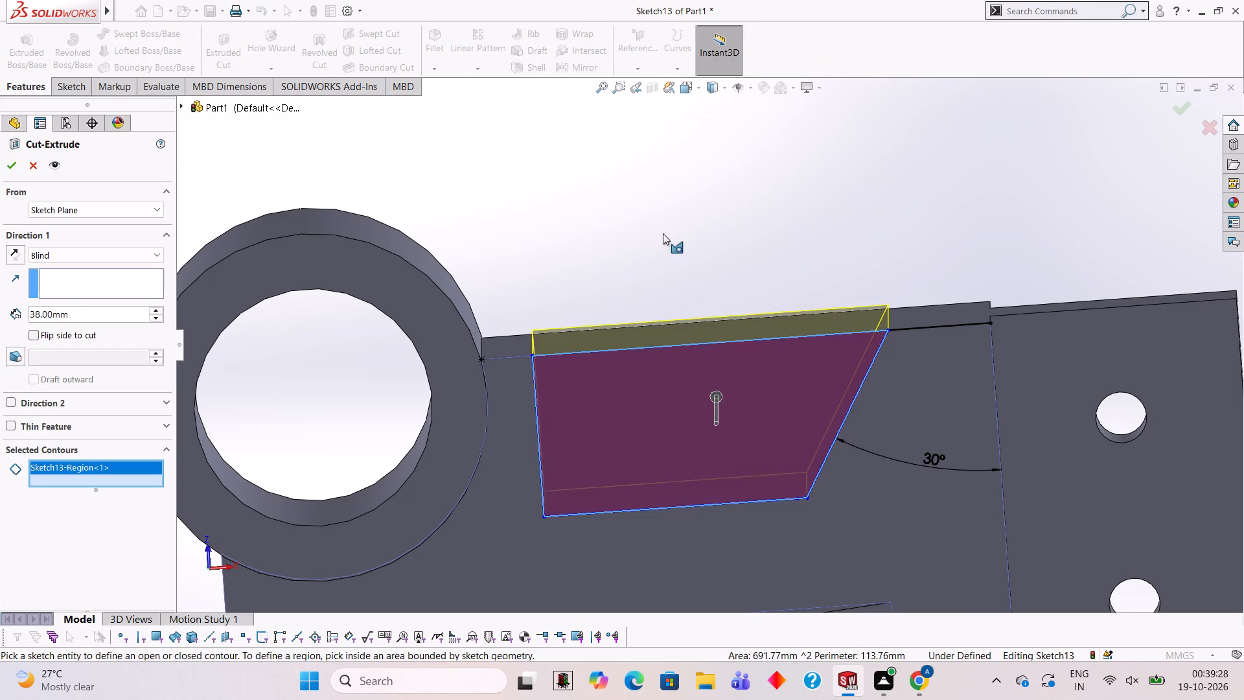
{"action": "middle_click_drag", "start_coordinate": [663, 233], "coordinate": [693, 396]}
{"action": "scroll", "coordinate": [689, 390], "scroll_direction": "up", "scroll_amount": 4}
{"action": "middle_click_drag", "start_coordinate": [678, 373], "coordinate": [638, 353]}
{"action": "left_click", "coordinate": [18, 170]}
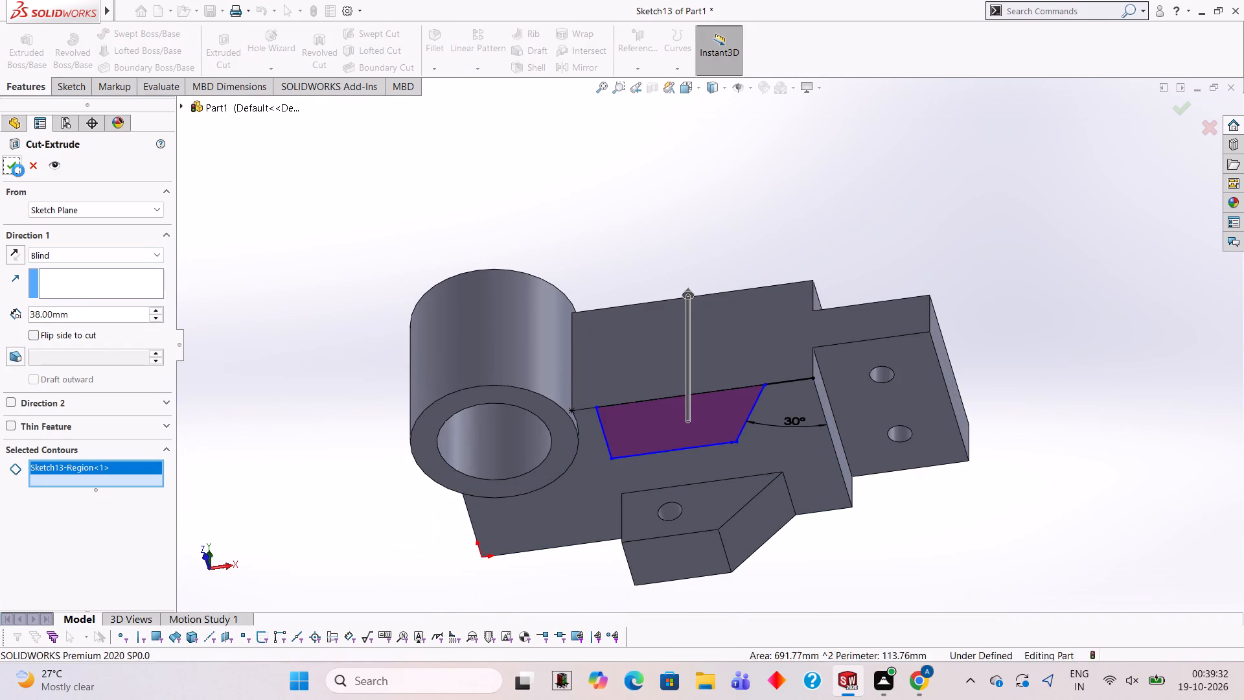
{"action": "left_click", "coordinate": [330, 225]}
Start a sketch on the block's underside face and draw a 12 mm vertical line up the notch's cylinder-side wall from its inner corner.
{"action": "middle_click_drag", "start_coordinate": [673, 400], "coordinate": [697, 310]}
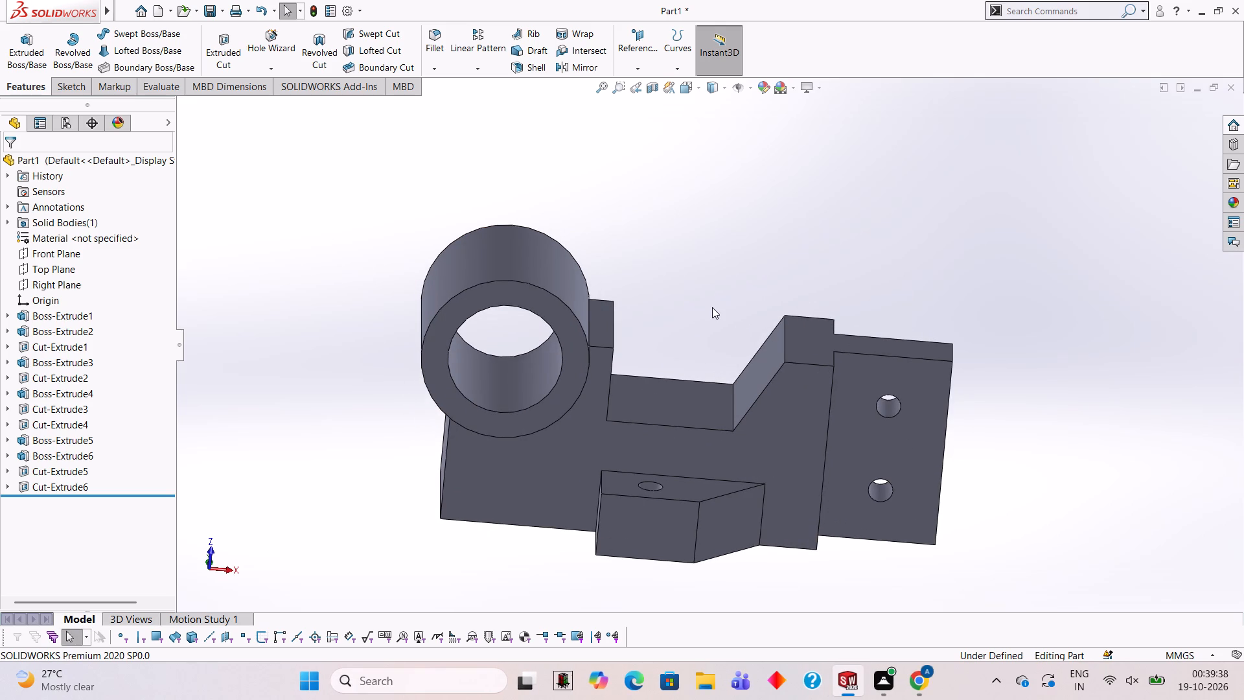
{"action": "middle_click_drag", "start_coordinate": [700, 399], "coordinate": [677, 290]}
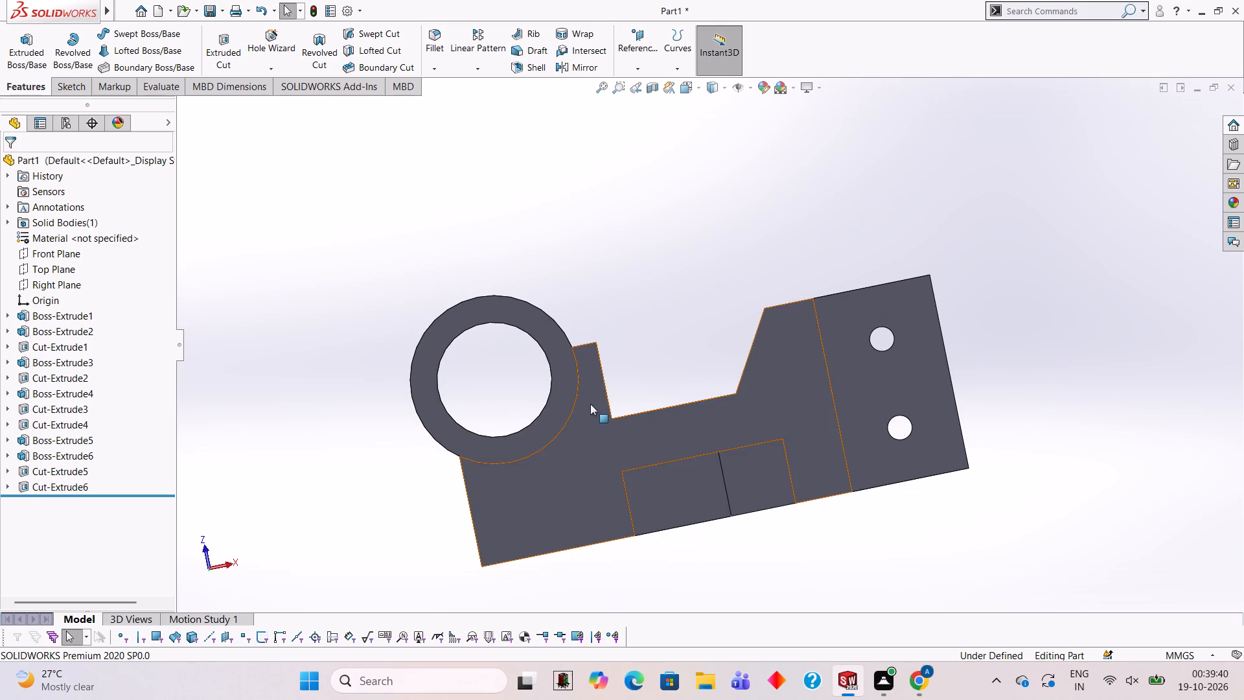
{"action": "left_click", "coordinate": [590, 404]}
{"action": "left_click", "coordinate": [643, 361]}
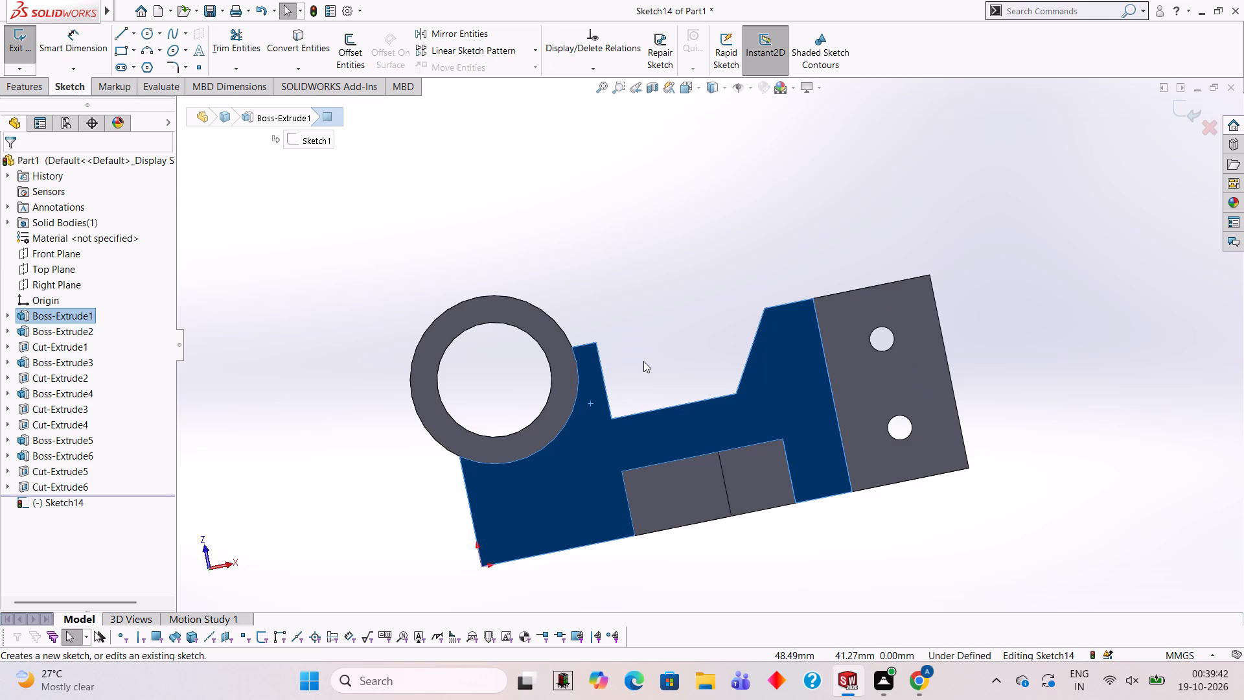
{"action": "key", "text": "ctrl+8"}
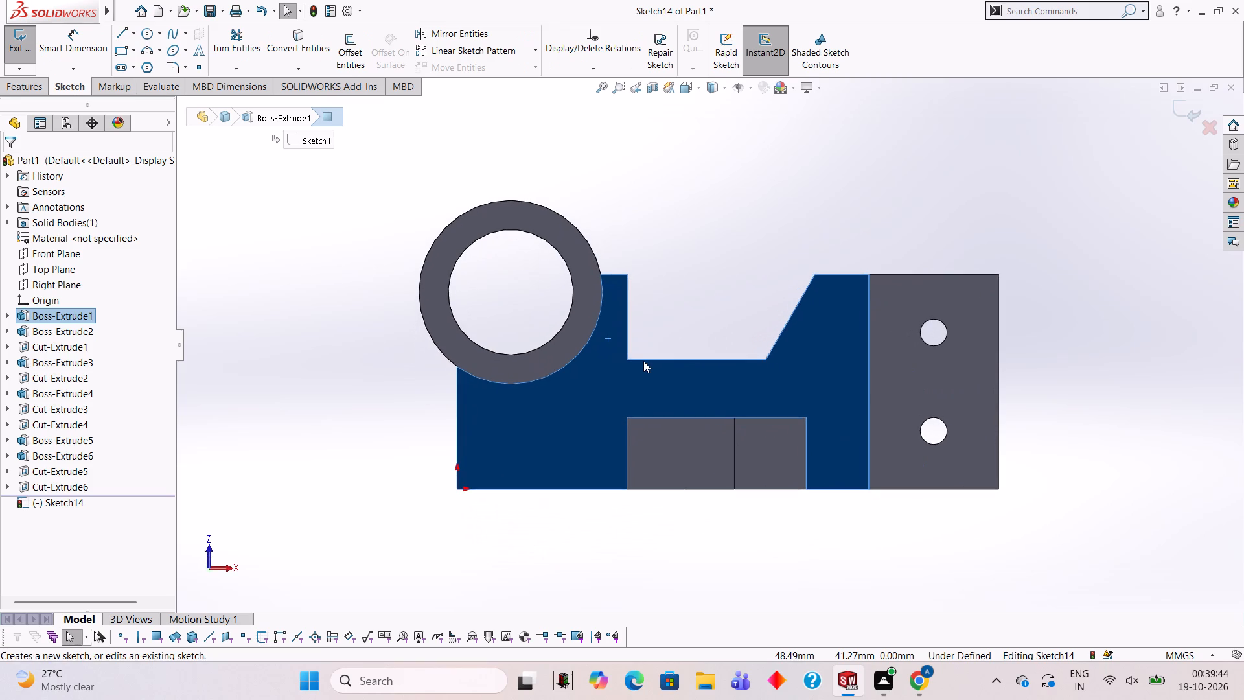
{"action": "left_click", "coordinate": [121, 27]}
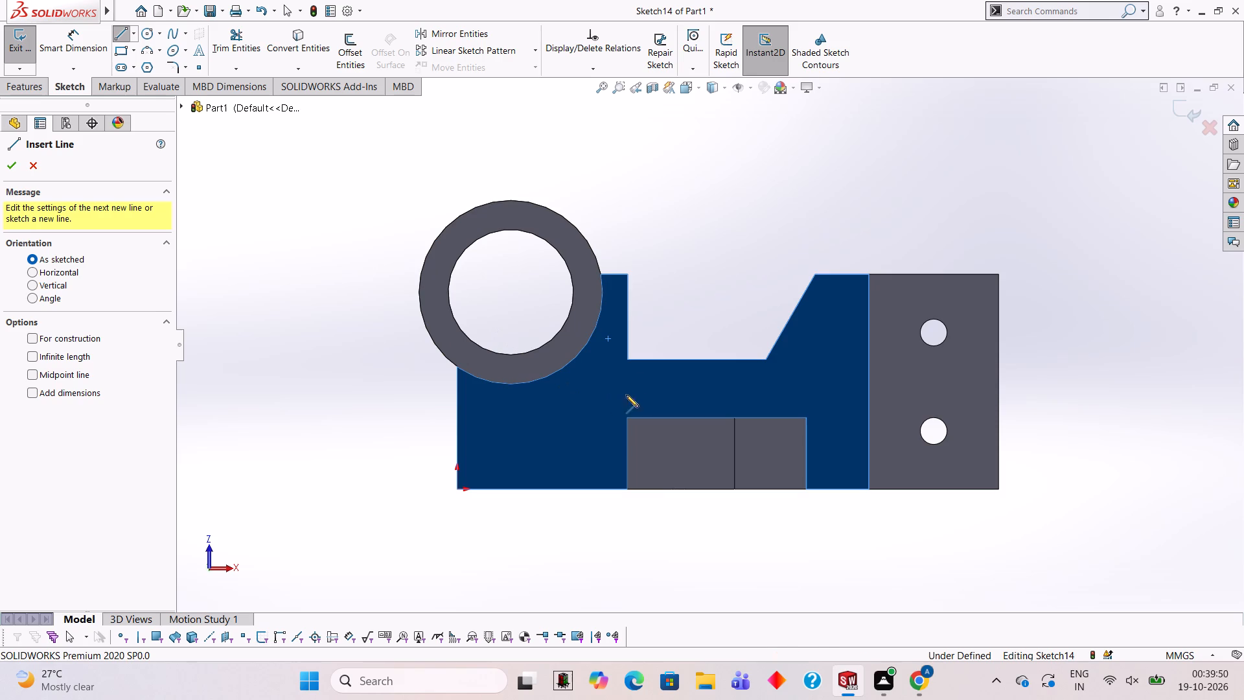
{"action": "left_click", "coordinate": [627, 359]}
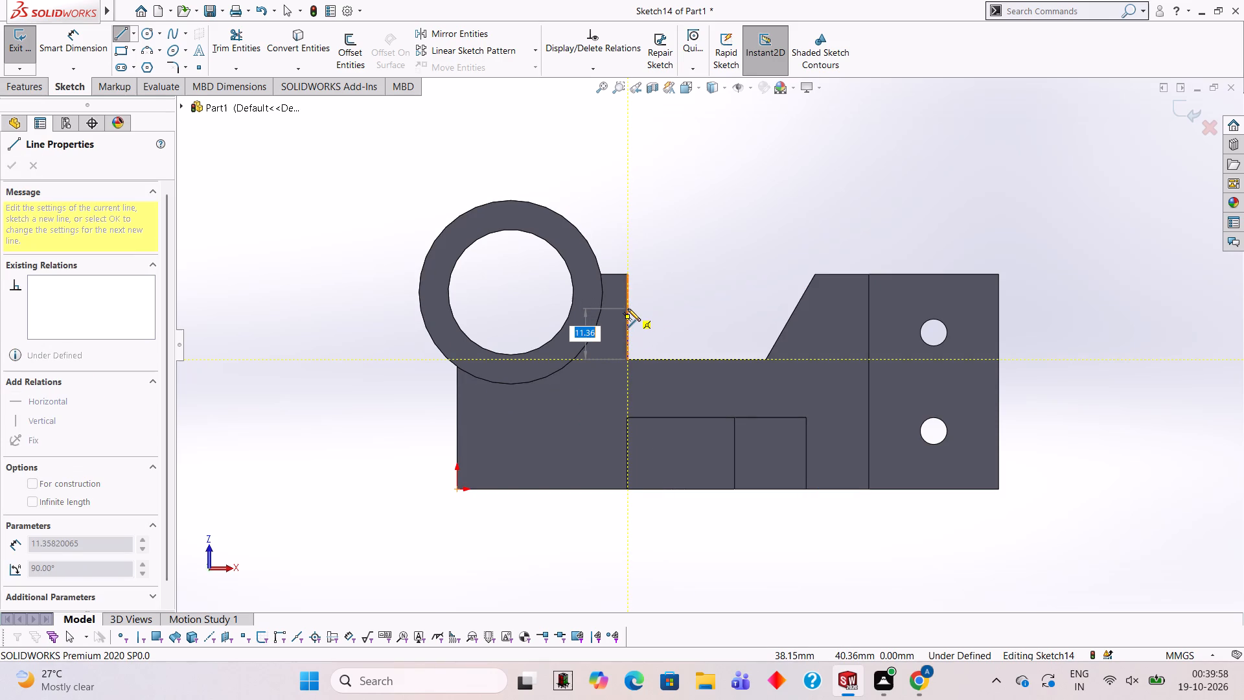
{"action": "key", "text": "1"}
{"action": "key", "text": "2"}
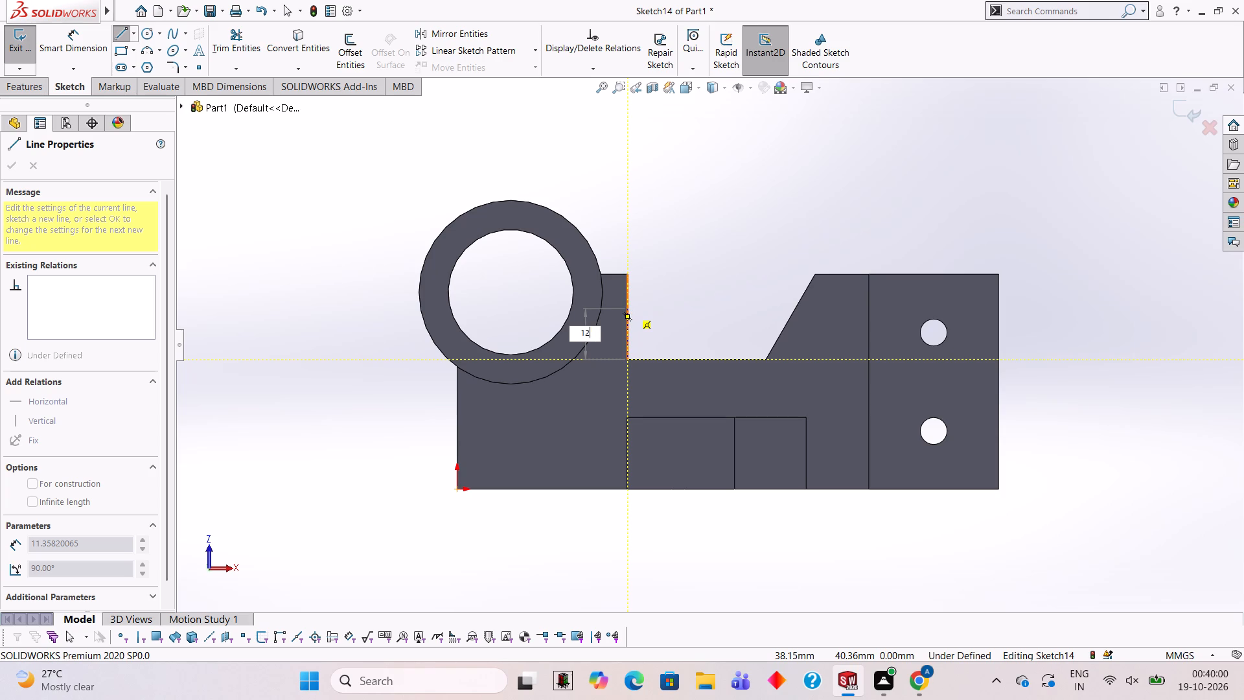
{"action": "key", "text": "Return"}
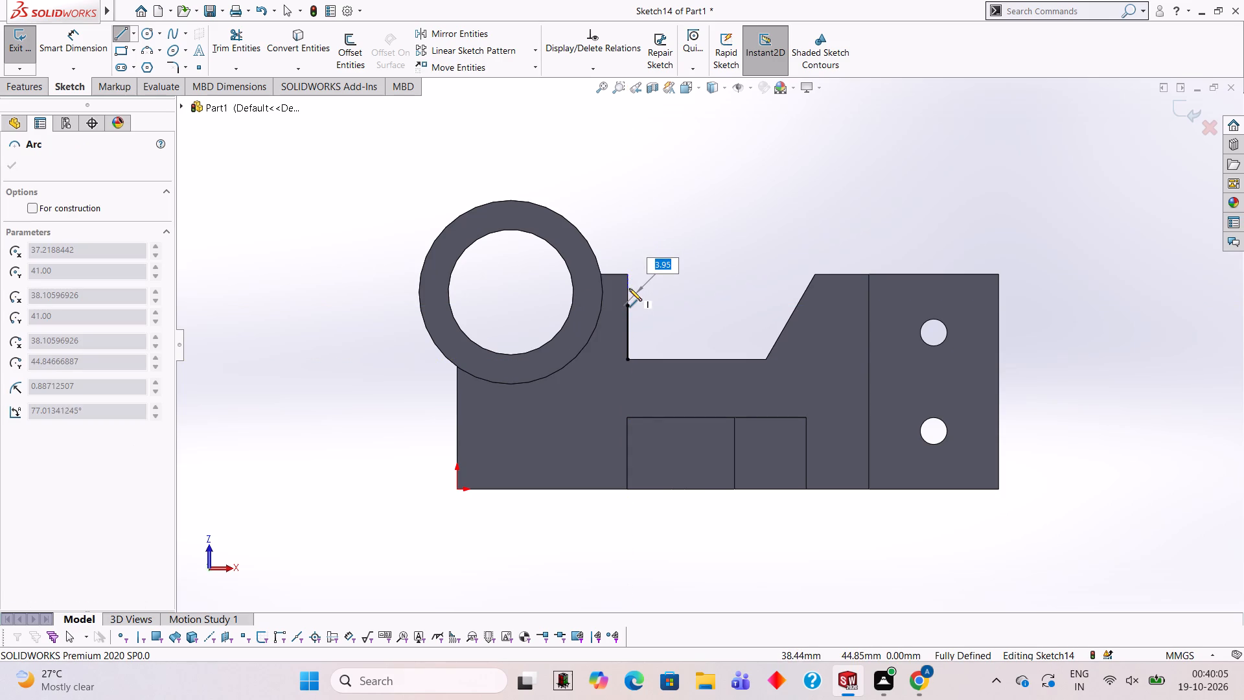
{"action": "key", "text": "Escape"}
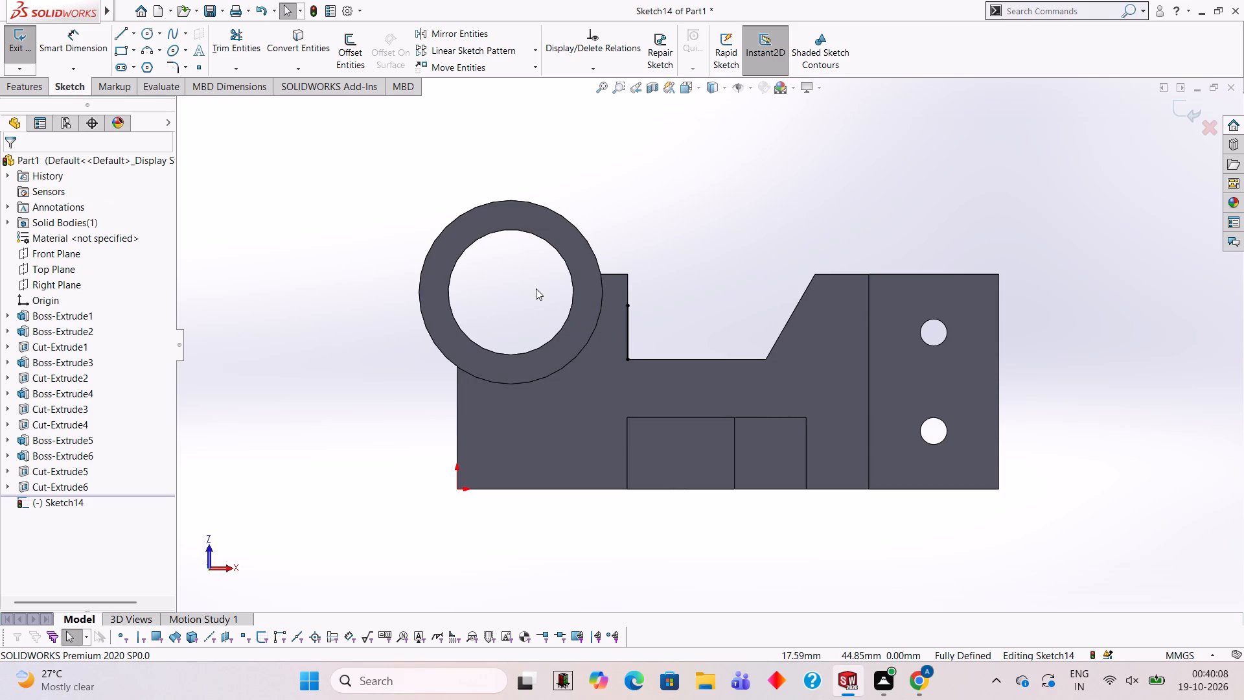
Sketch a three-point arc of radius 6 mm from where the cylinder meets the block's upper edge to the 12 mm line's top.
{"action": "left_click", "coordinate": [146, 50]}
{"action": "left_click", "coordinate": [601, 276]}
{"action": "left_click", "coordinate": [628, 308]}
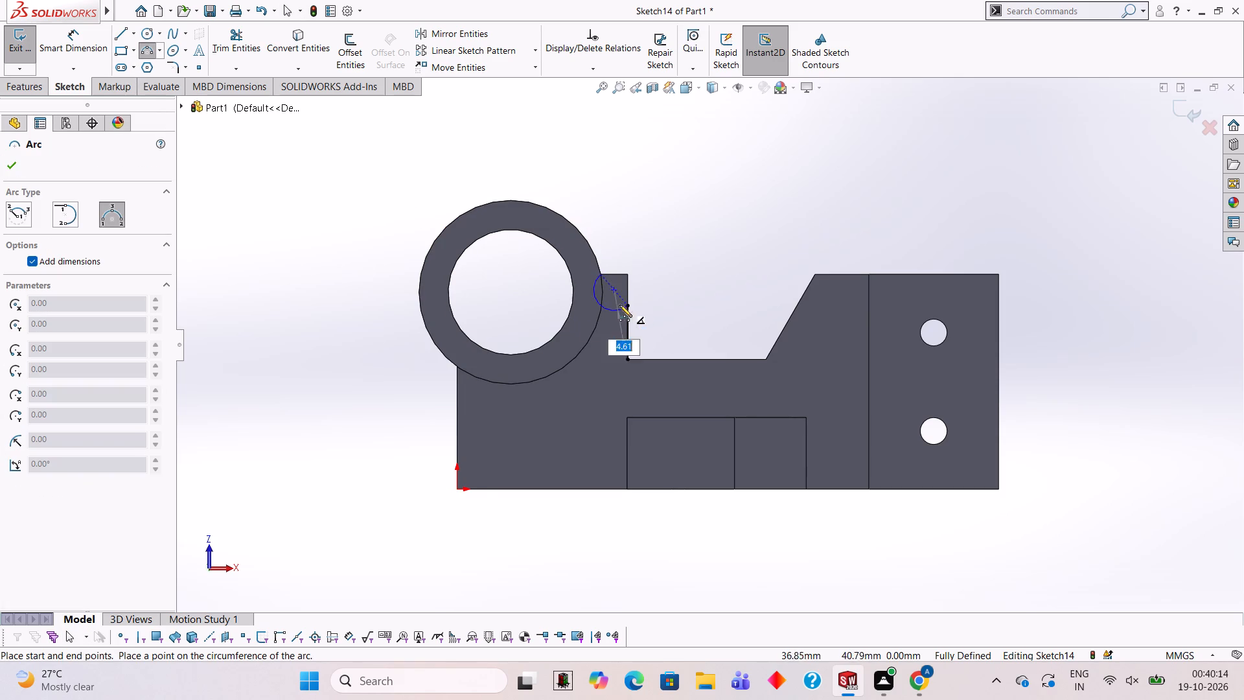
{"action": "key", "text": "6"}
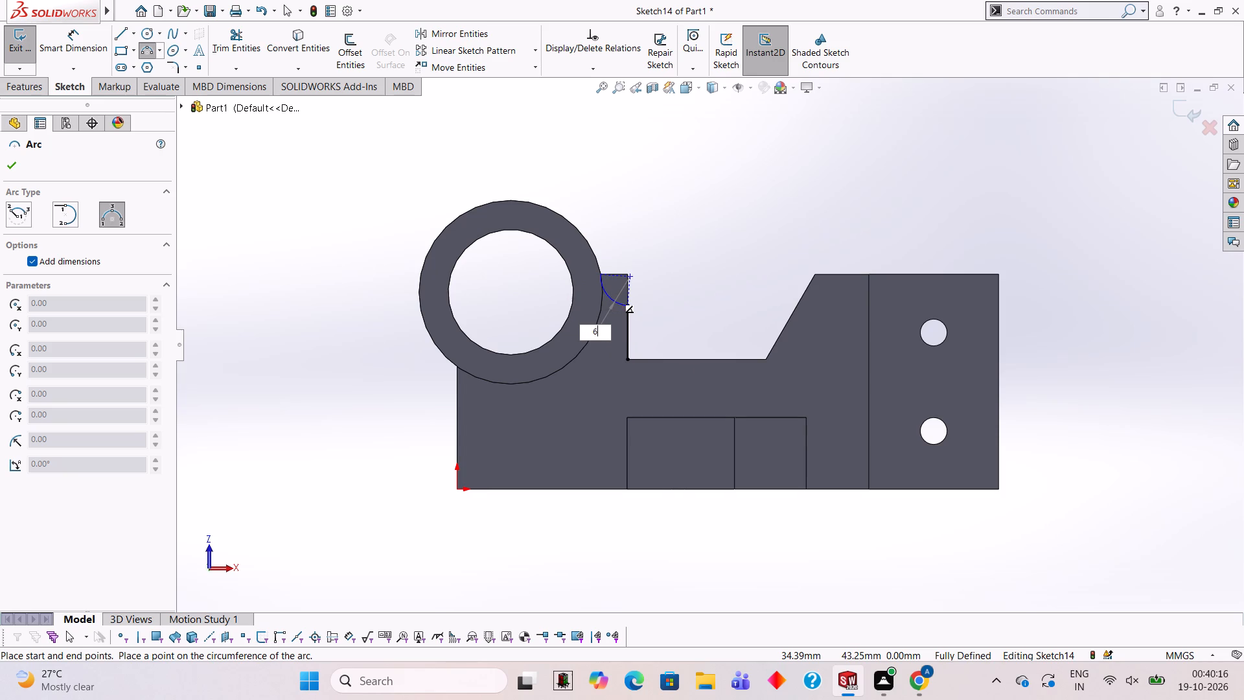
{"action": "key", "text": "Return"}
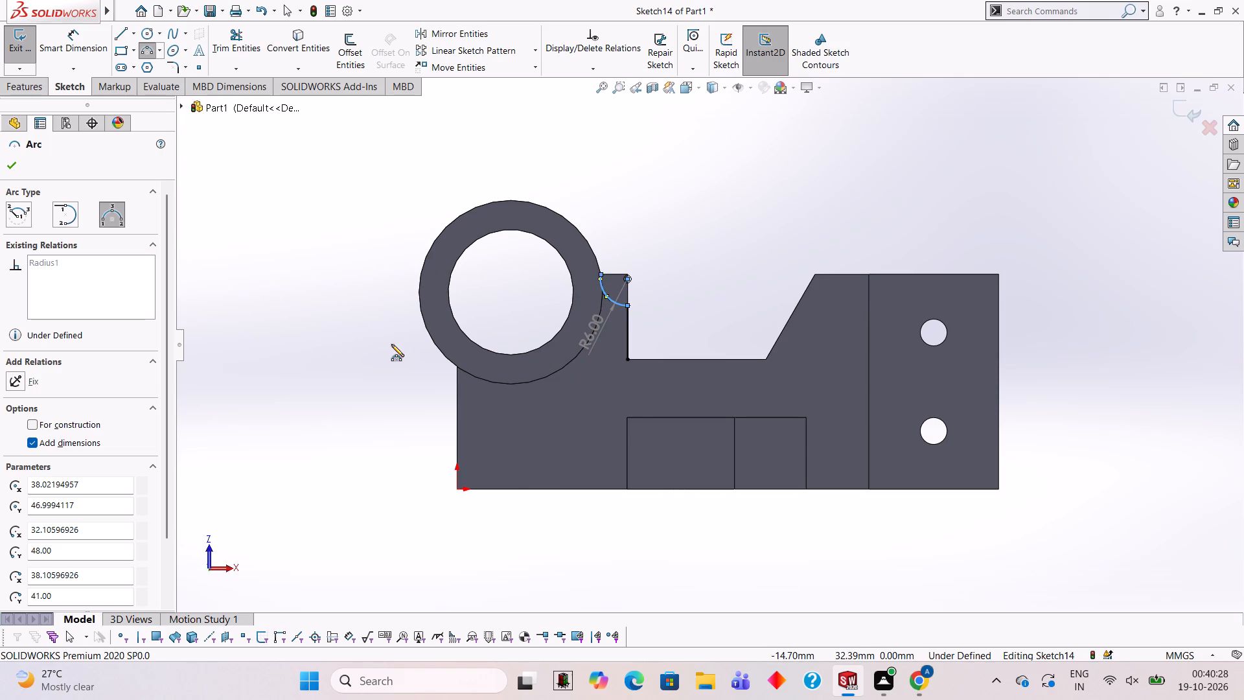
Sketch a horizontal line about 6 mm long from the notch's inner corner toward the cylinder, then a vertical about 18 mm up to the arc.
{"action": "left_click", "coordinate": [121, 30]}
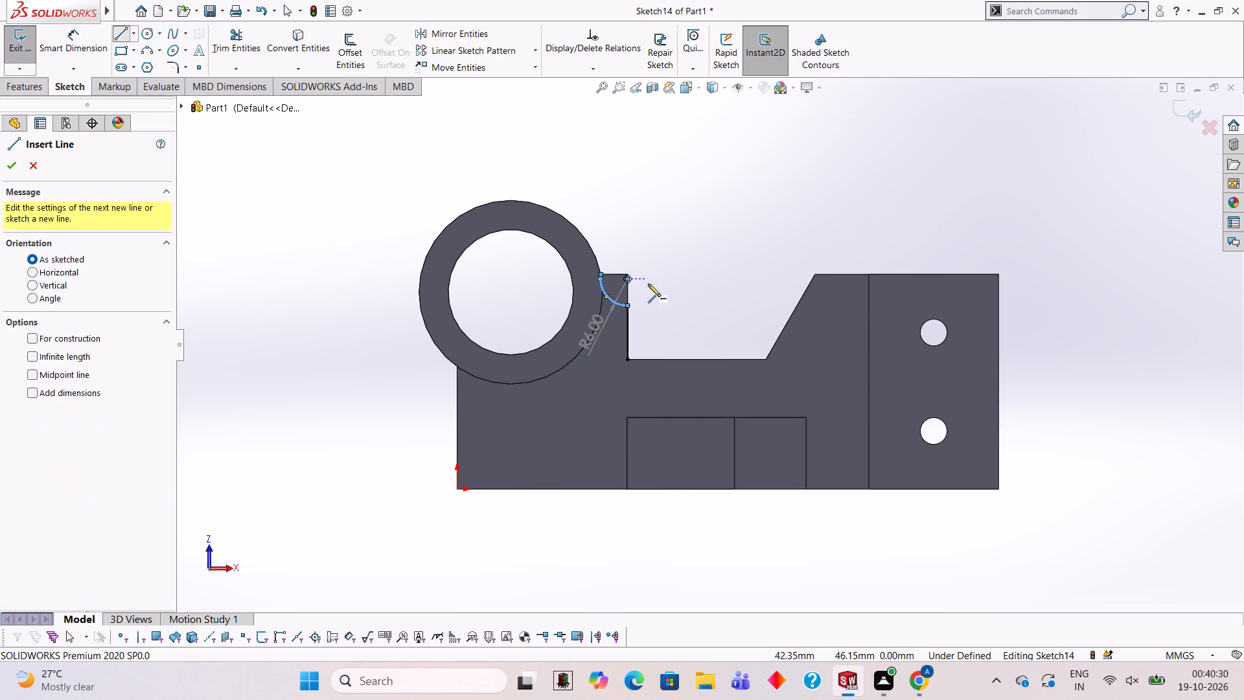
{"action": "left_click", "coordinate": [626, 358]}
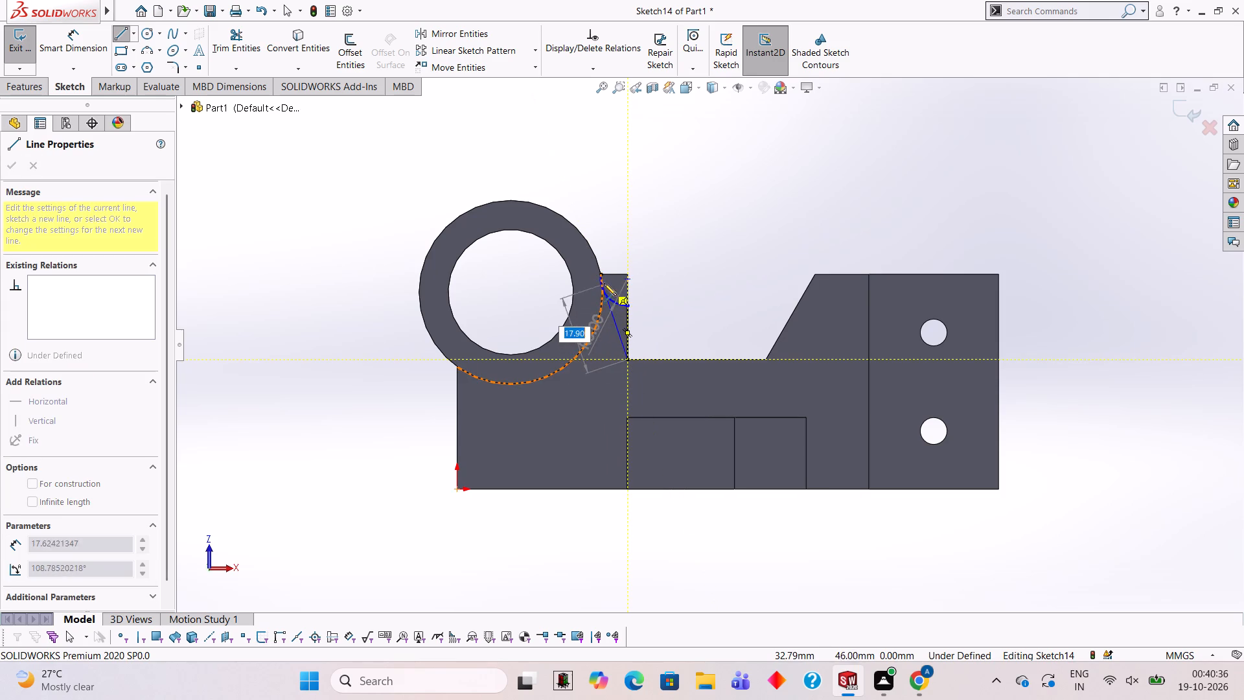
{"action": "left_click", "coordinate": [600, 361]}
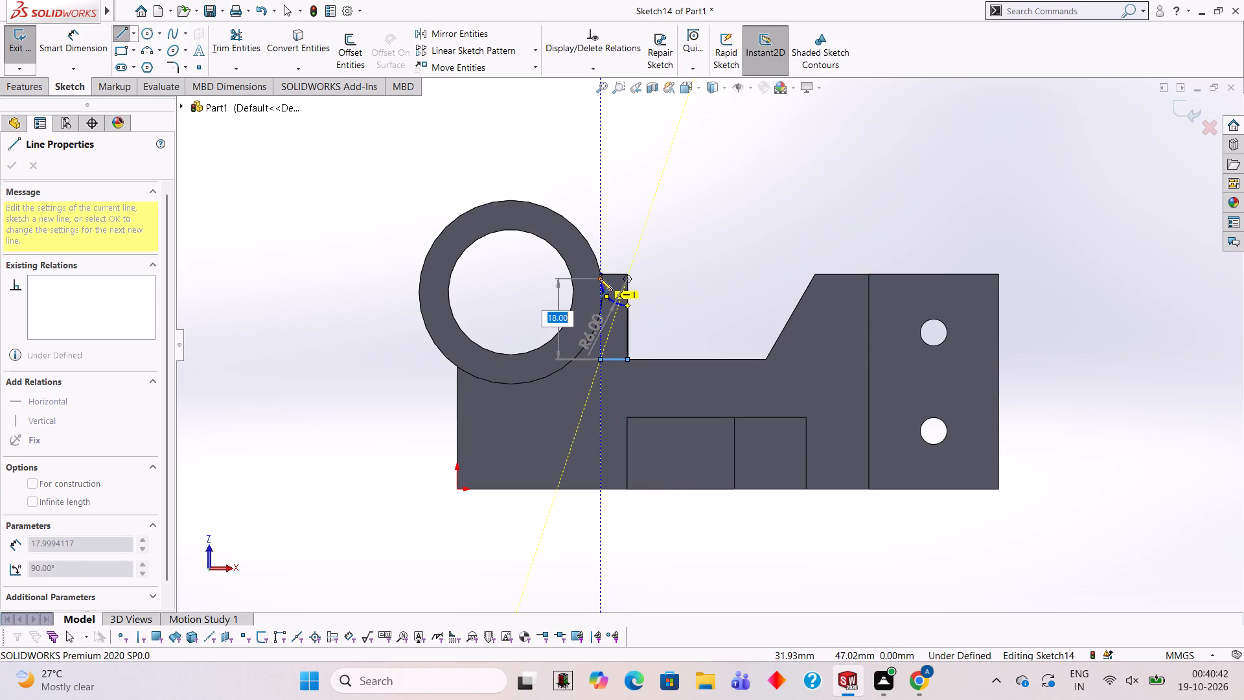
{"action": "left_click", "coordinate": [600, 279]}
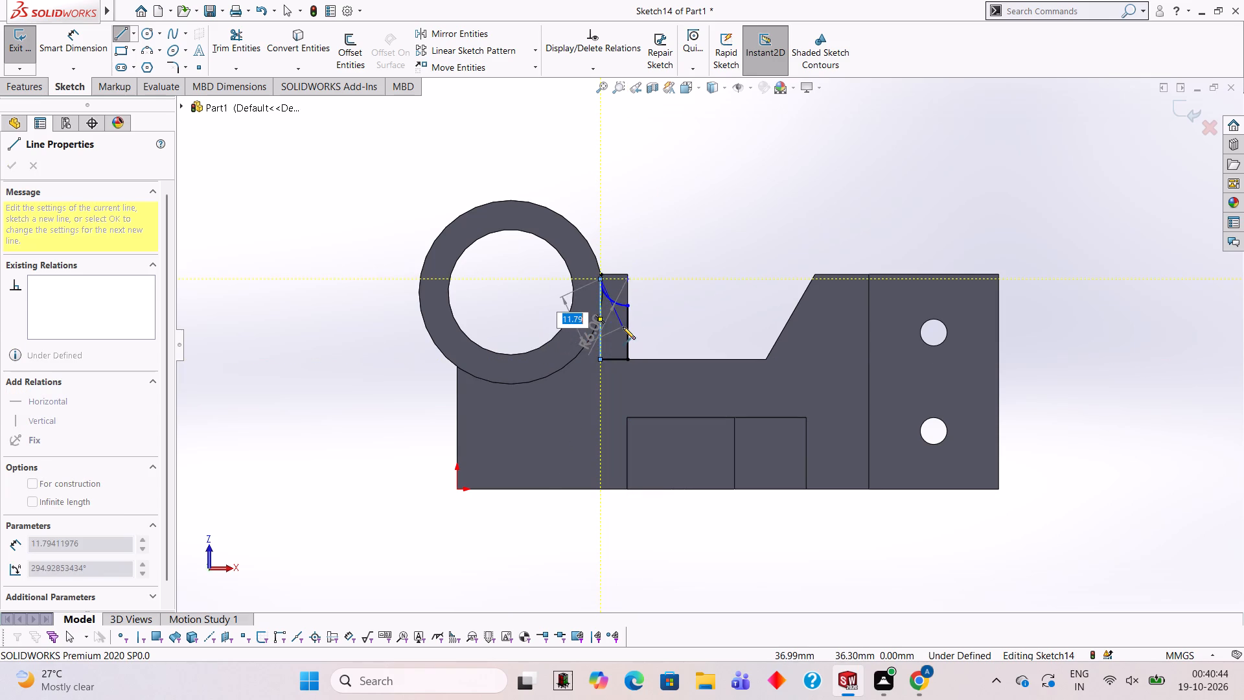
{"action": "key", "text": "Escape"}
Draw a 6 mm vertical line upward from the short horizontal line's cylinder-side end.
{"action": "scroll", "coordinate": [685, 321], "scroll_direction": "down", "scroll_amount": 3}
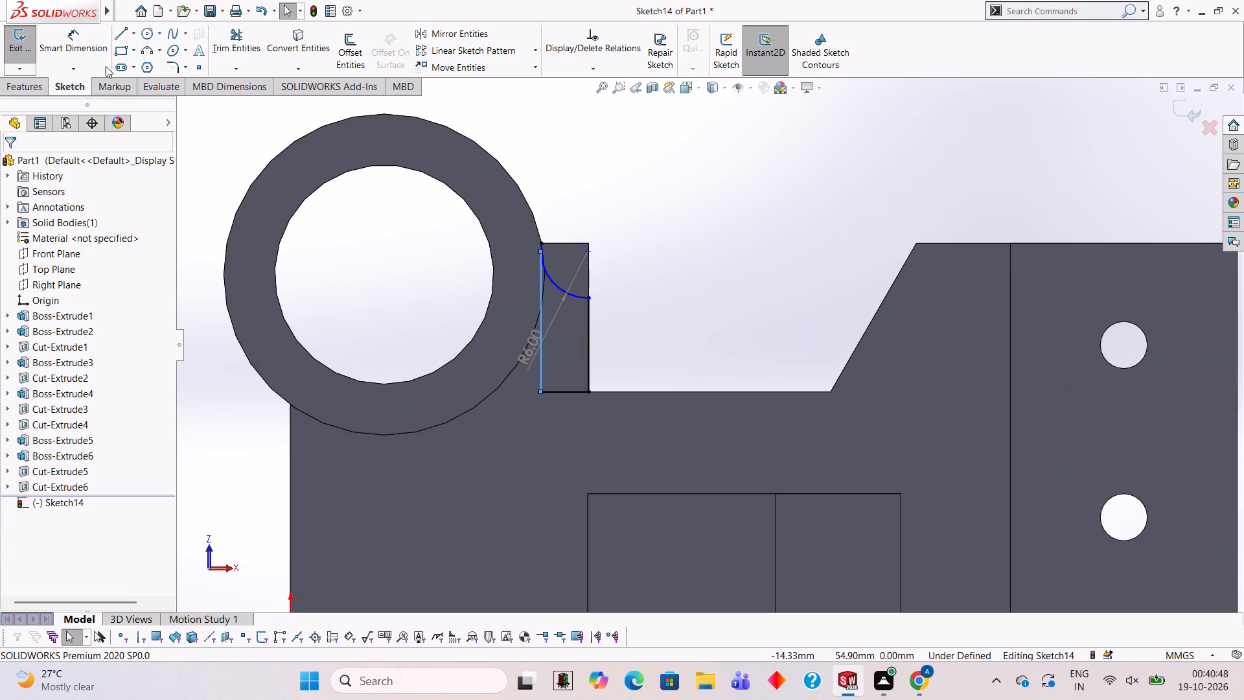
{"action": "left_click", "coordinate": [121, 30]}
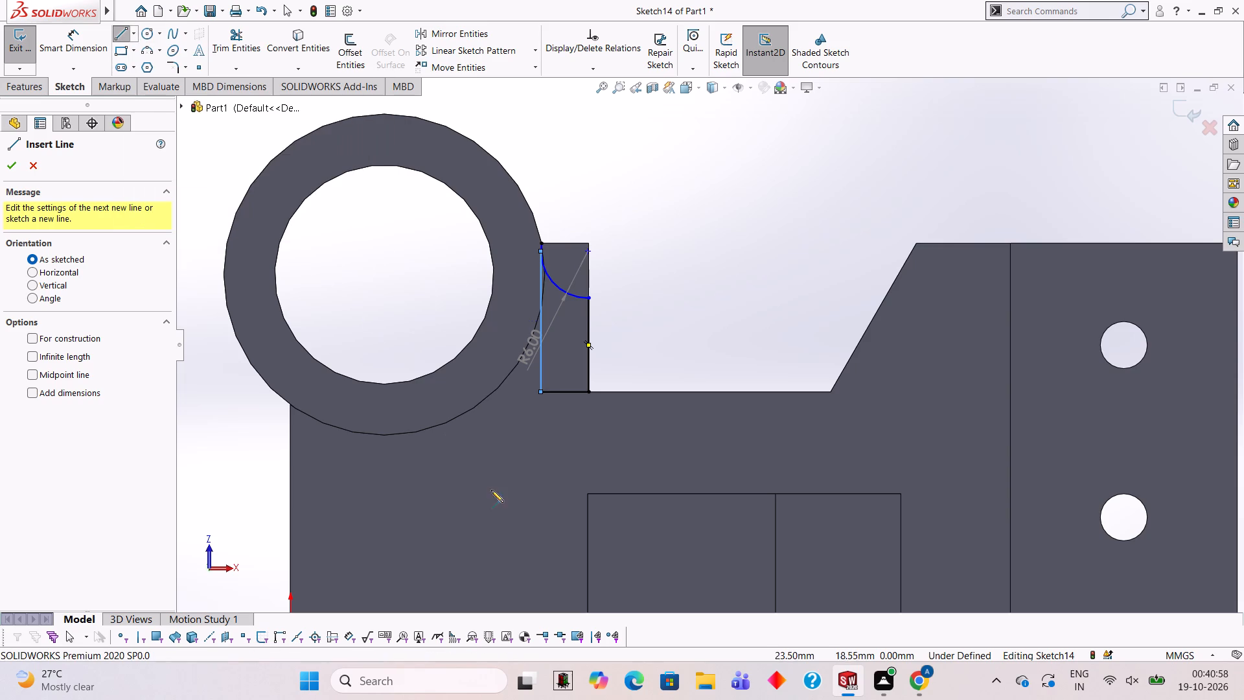
{"action": "left_click", "coordinate": [540, 390]}
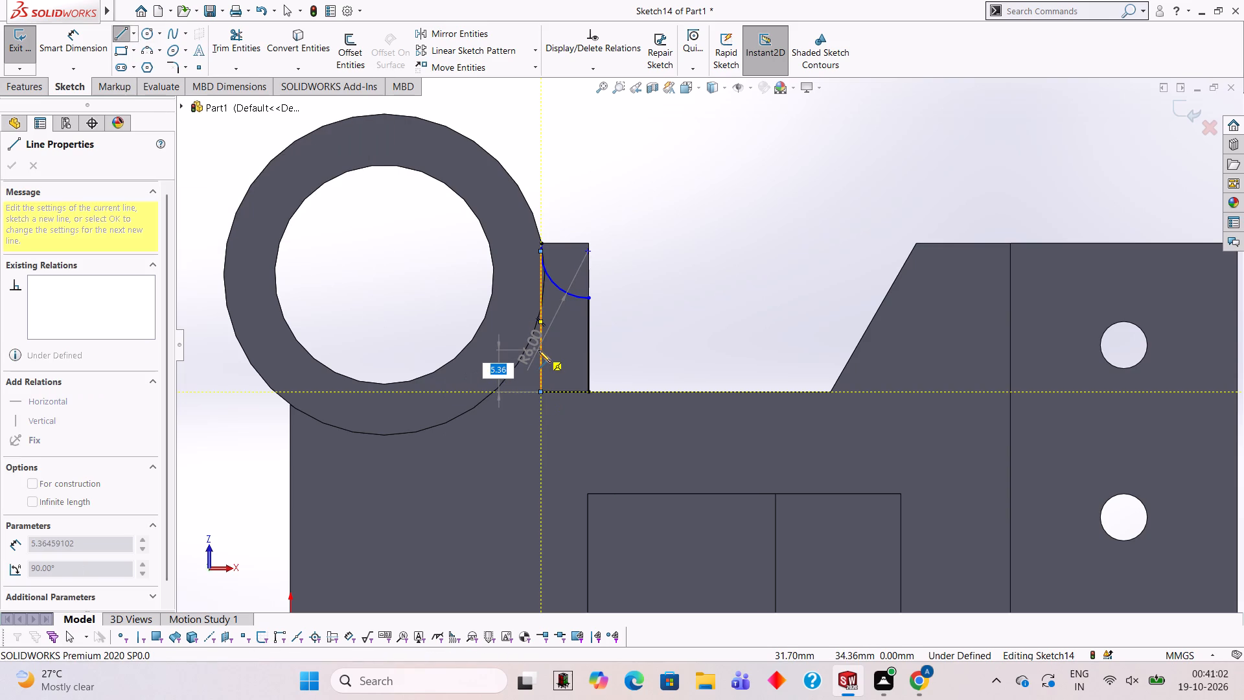
{"action": "key", "text": "6"}
{"action": "key", "text": "Return"}
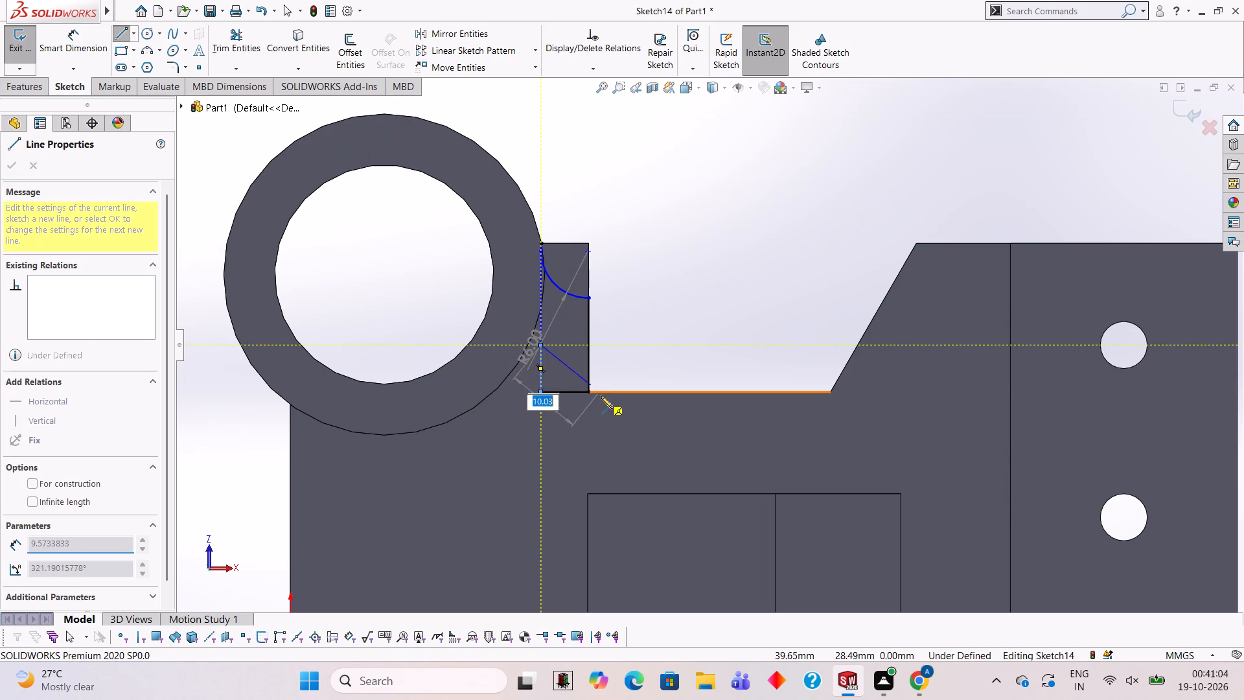
{"action": "key", "text": "Escape"}
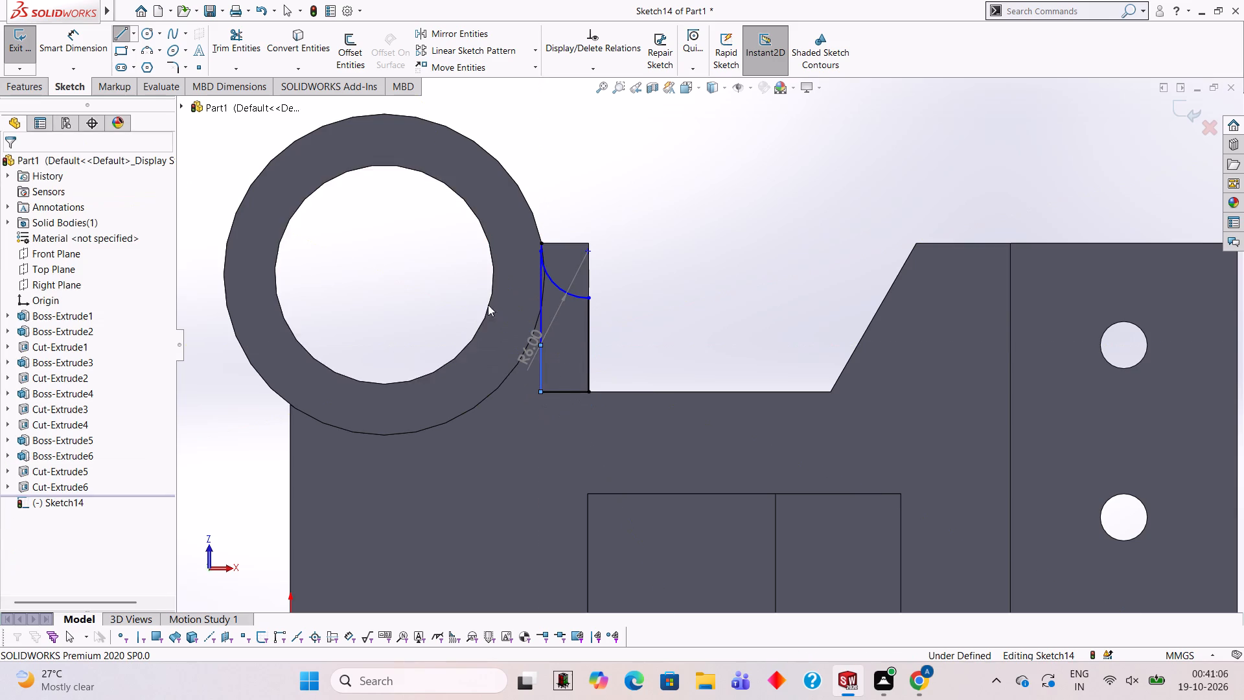
Trim away the 18 mm vertical line and the upper 6 mm radius arc.
{"action": "left_click", "coordinate": [140, 45]}
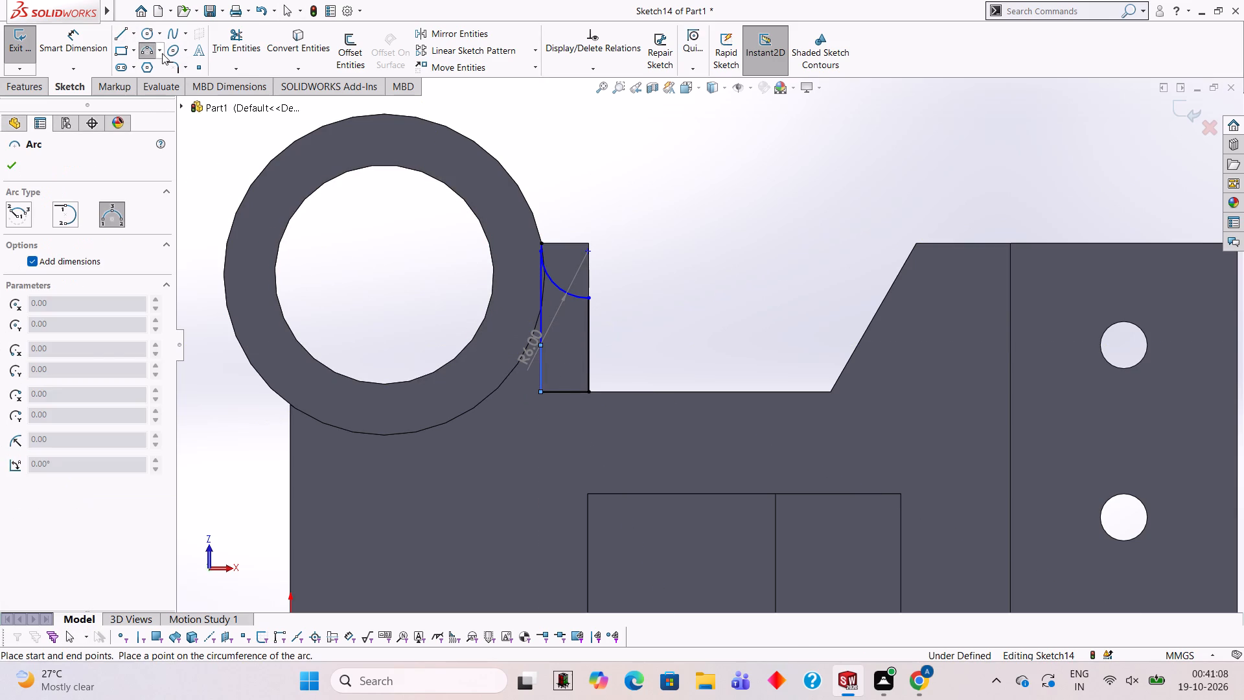
{"action": "left_click", "coordinate": [225, 48]}
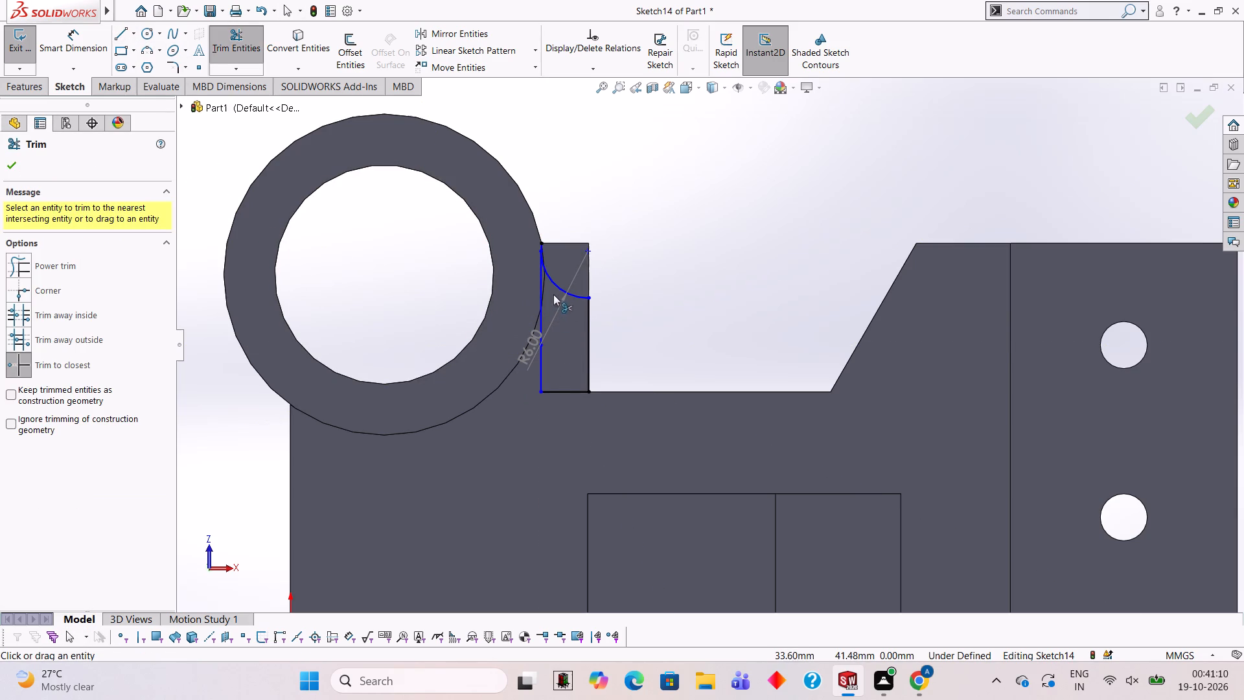
{"action": "left_click", "coordinate": [540, 291]}
{"action": "left_click", "coordinate": [557, 290]}
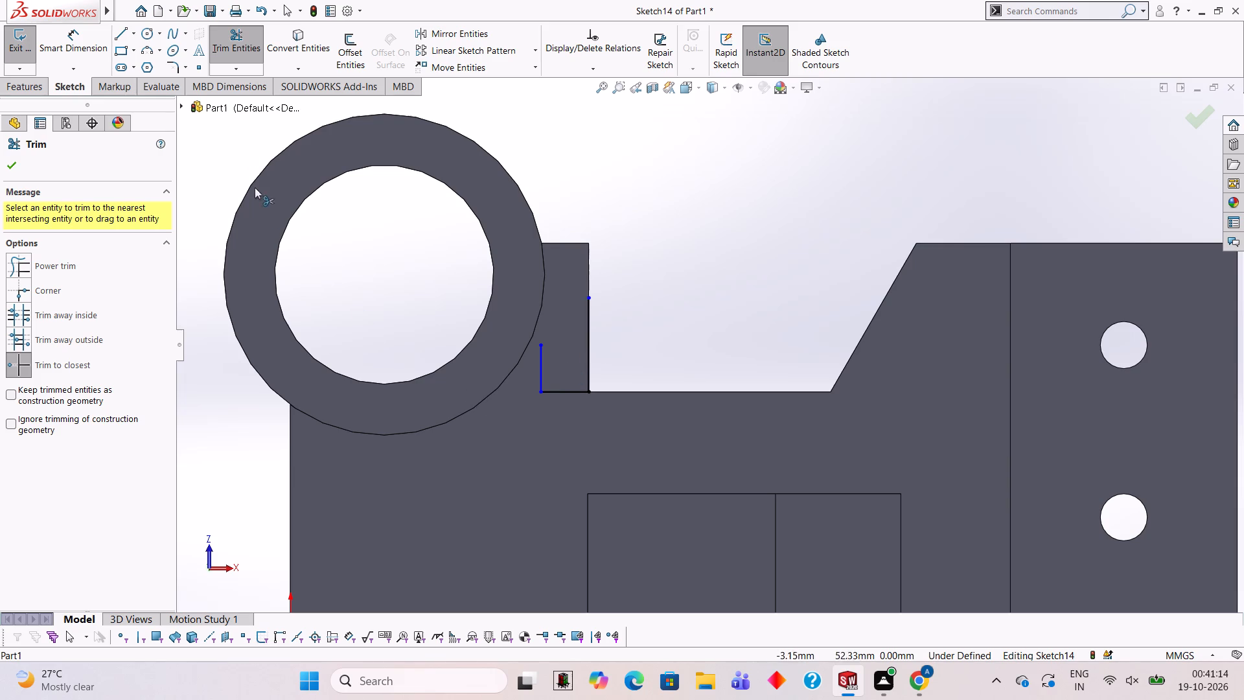
Sketch a three-point arc of radius 6 mm from the 6 mm line's top to the notch's inner corner, bulging toward the lower cylinder-side corner.
{"action": "left_click", "coordinate": [150, 49]}
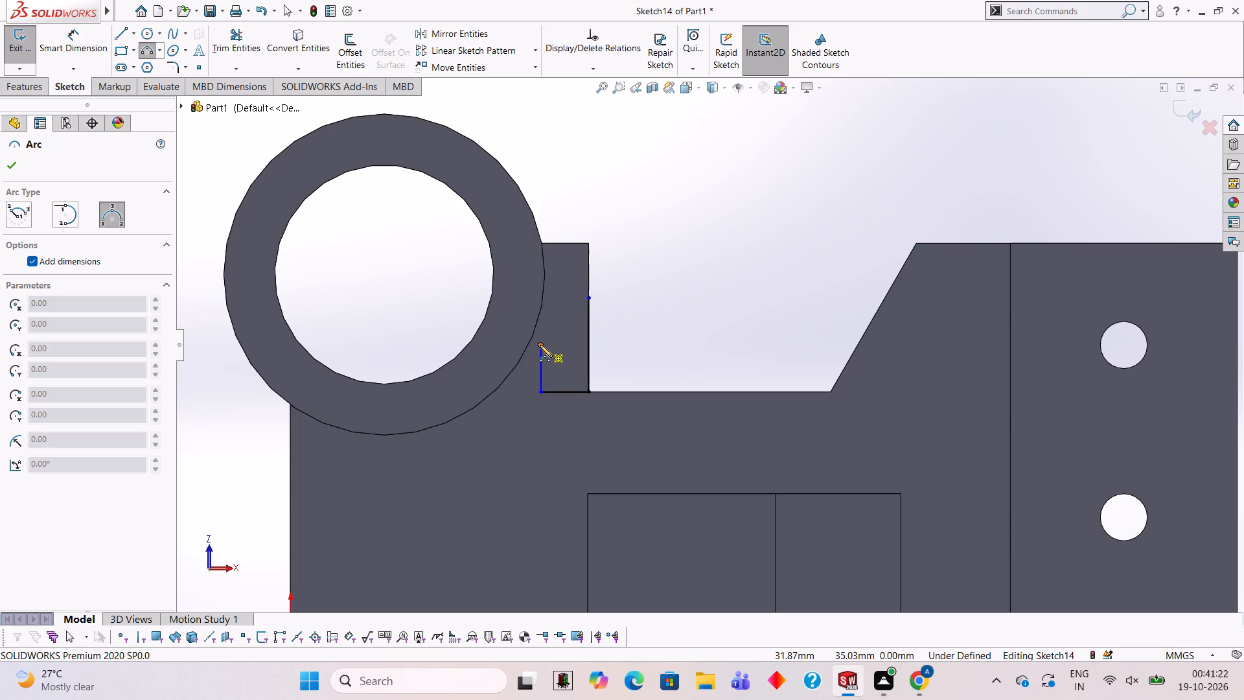
{"action": "left_click", "coordinate": [540, 345]}
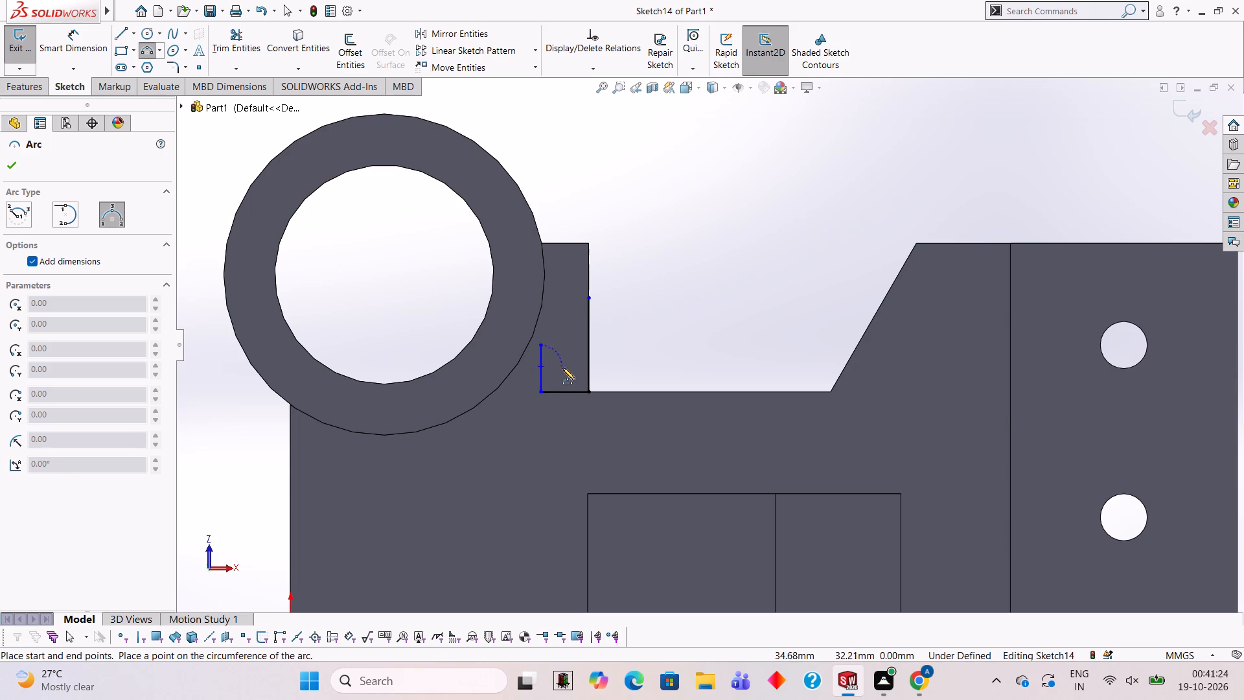
{"action": "left_click", "coordinate": [588, 392]}
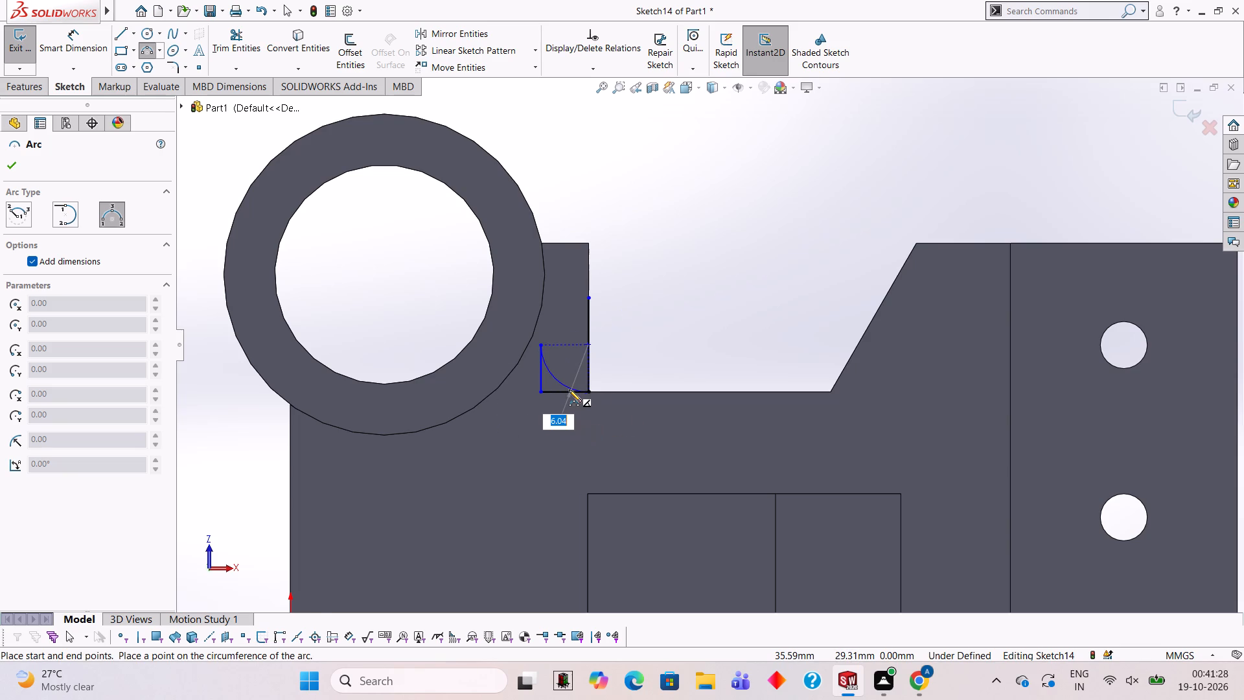
{"action": "key", "text": "6"}
{"action": "key", "text": "Return"}
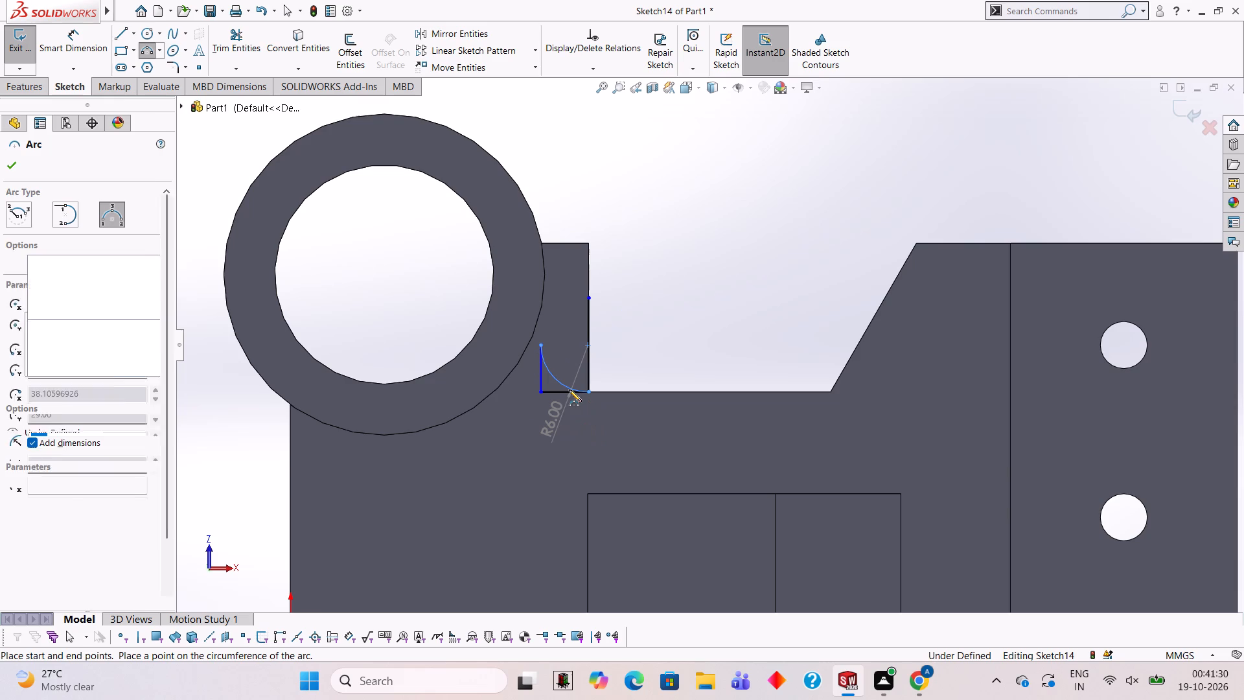
Trim away the 12 mm vertical line on the notch's cylinder-side wall.
{"action": "middle_click", "coordinate": [648, 253]}
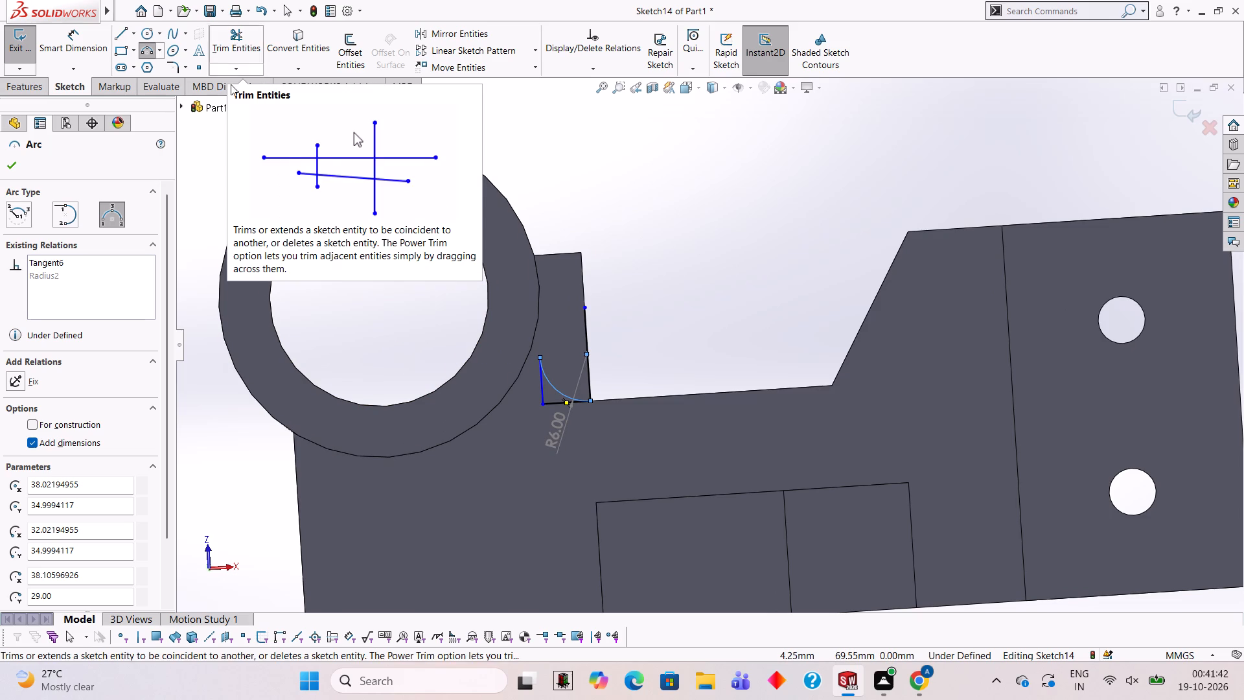
{"action": "left_click", "coordinate": [240, 33]}
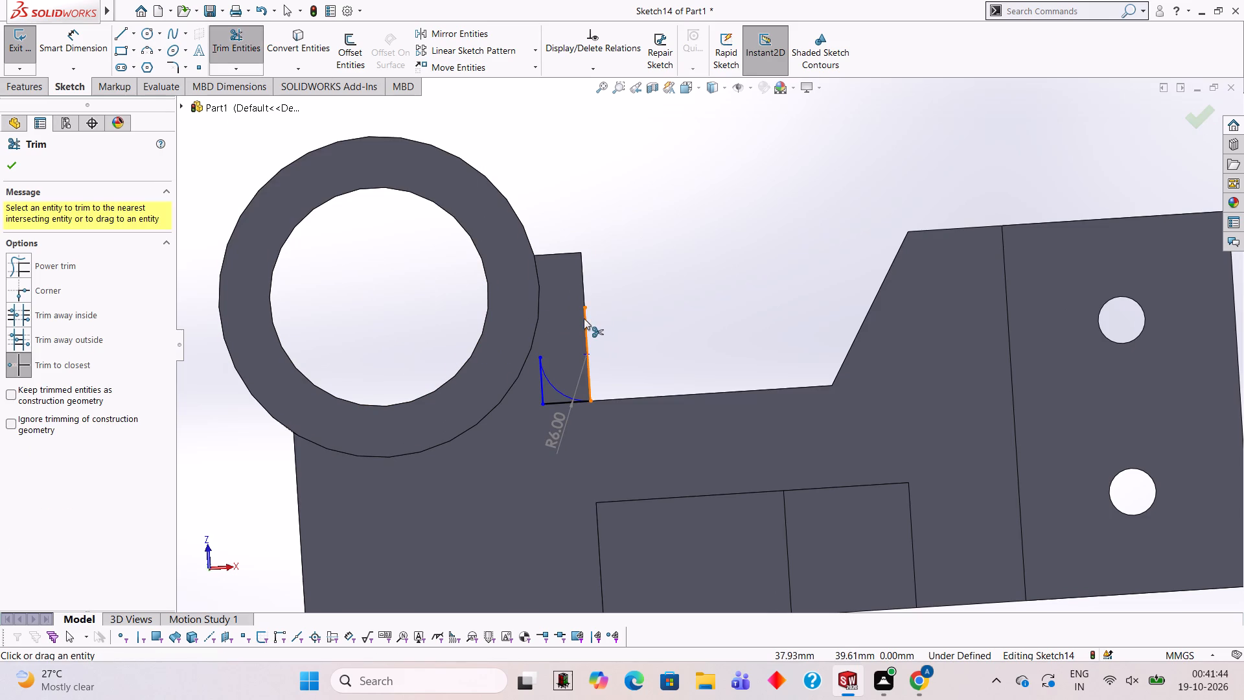
{"action": "left_click", "coordinate": [584, 318]}
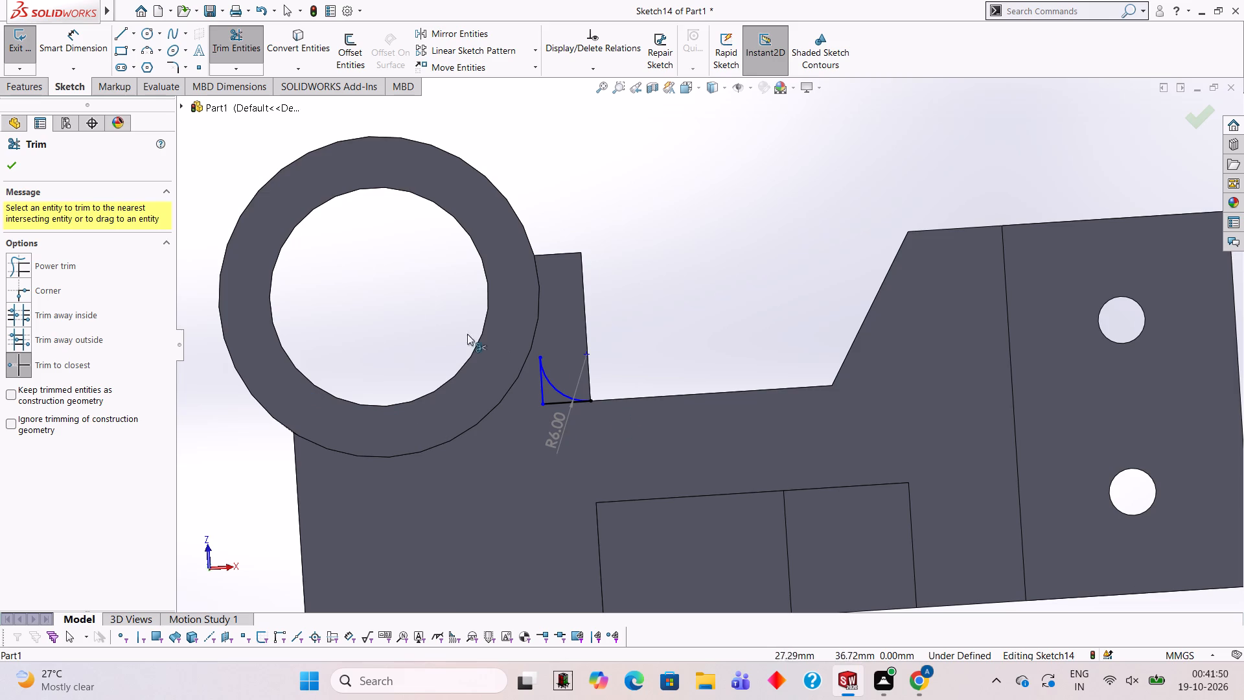
Close the profile with lines about 13 mm up from the arc, 6 mm along the upper edge and 19 mm down the notch wall.
{"action": "left_click", "coordinate": [122, 34]}
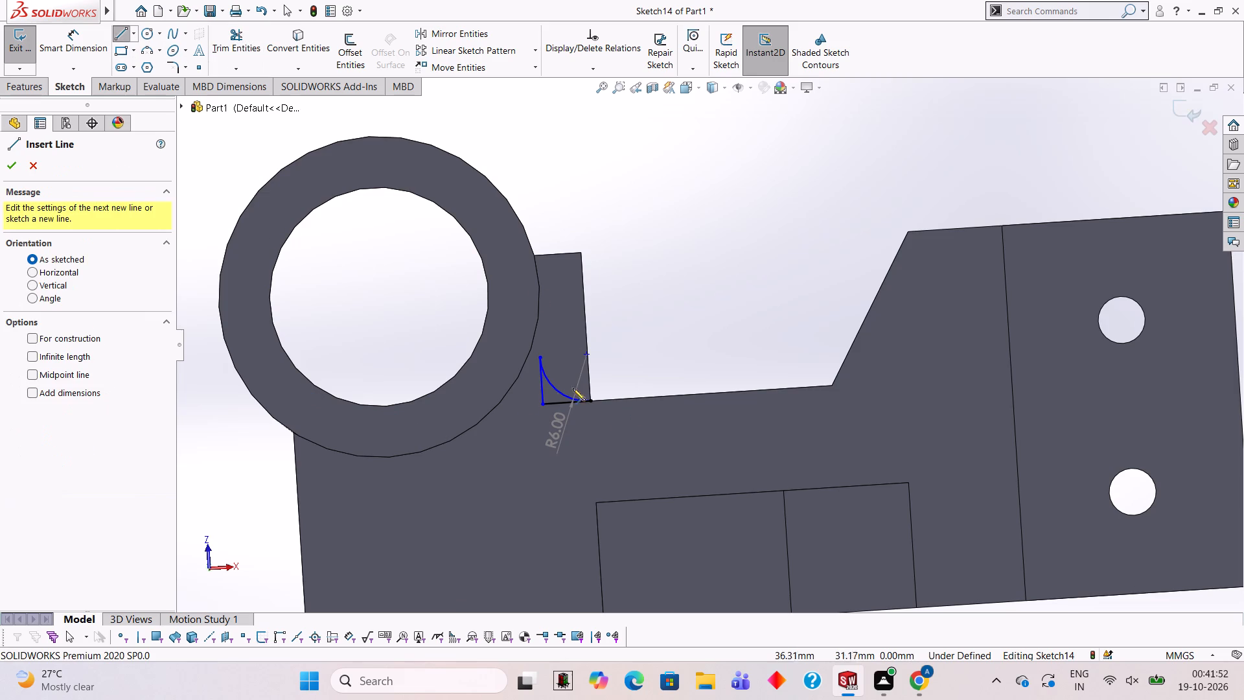
{"action": "left_click", "coordinate": [538, 356]}
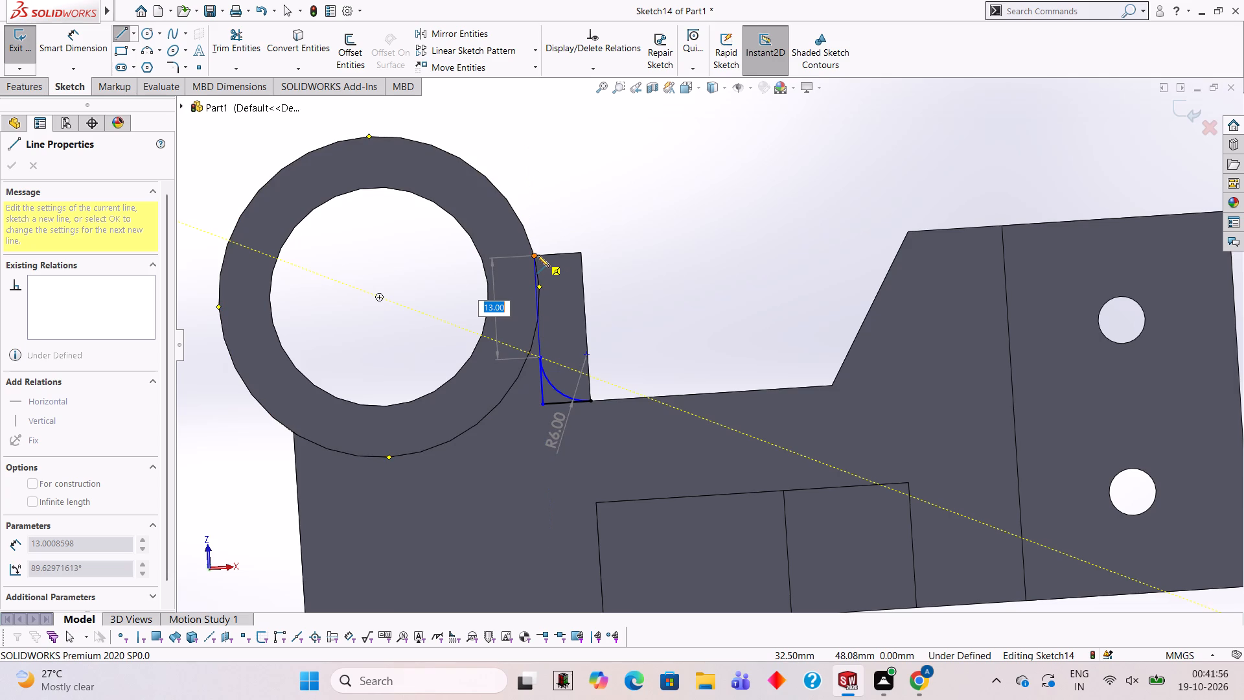
{"action": "left_click", "coordinate": [535, 252]}
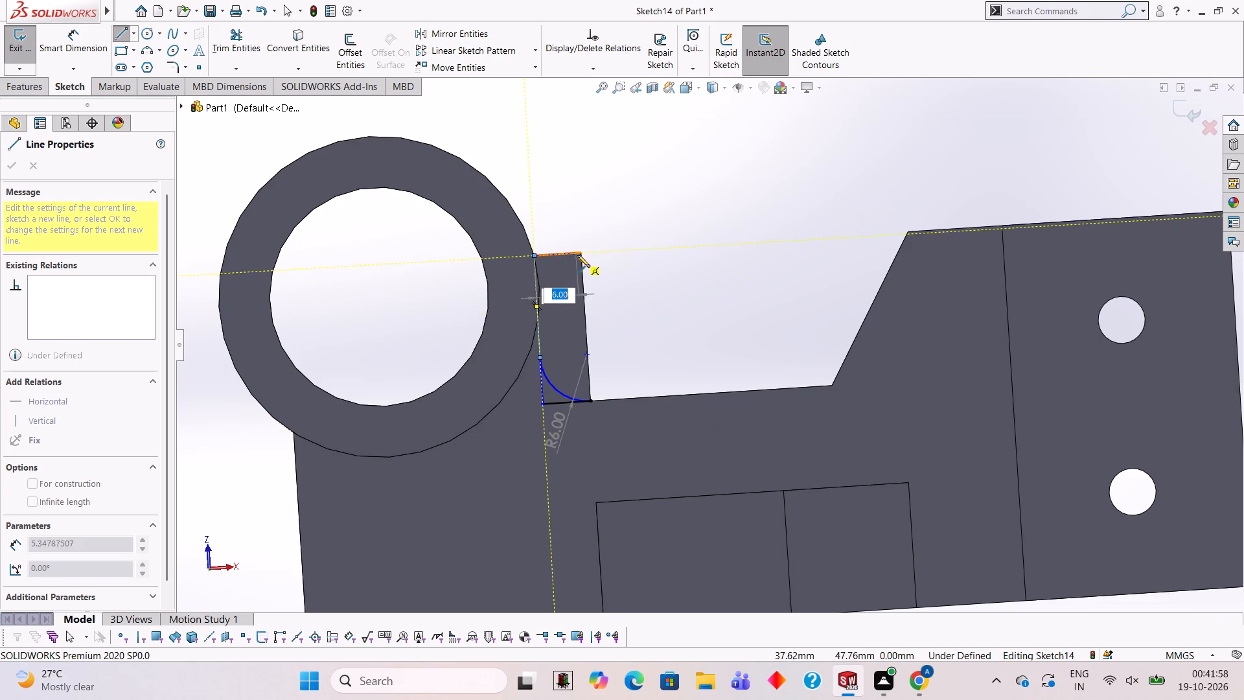
{"action": "left_click", "coordinate": [582, 255]}
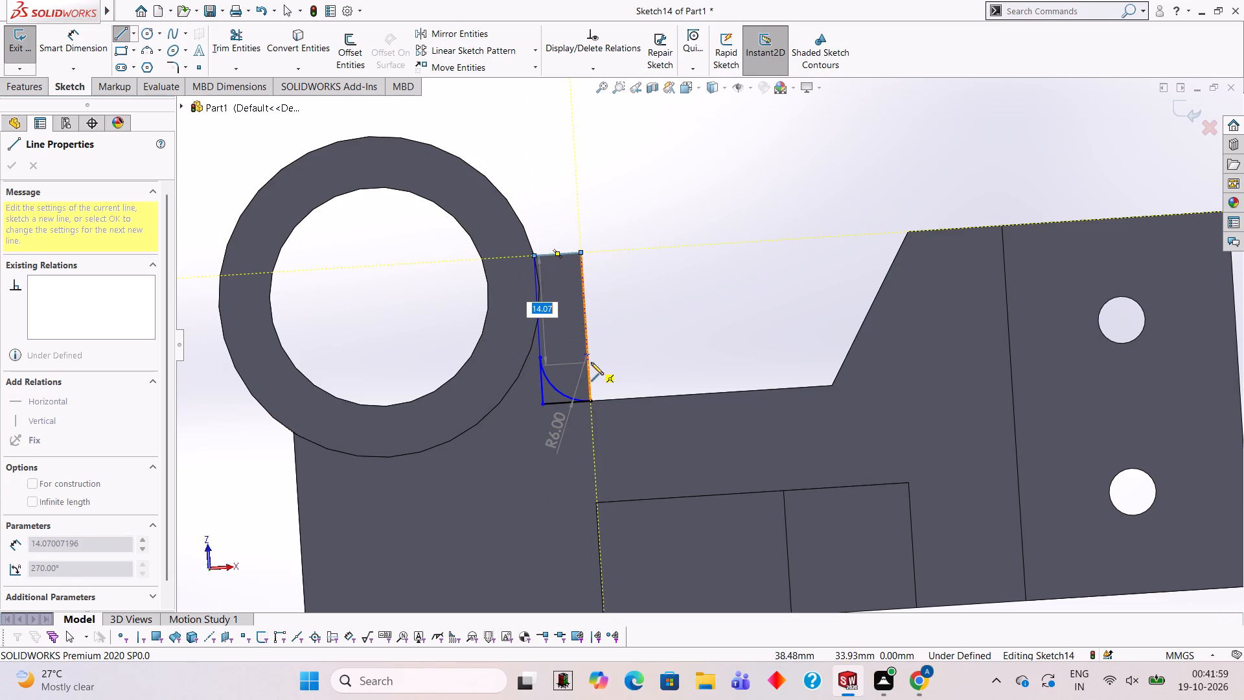
{"action": "left_click", "coordinate": [590, 399]}
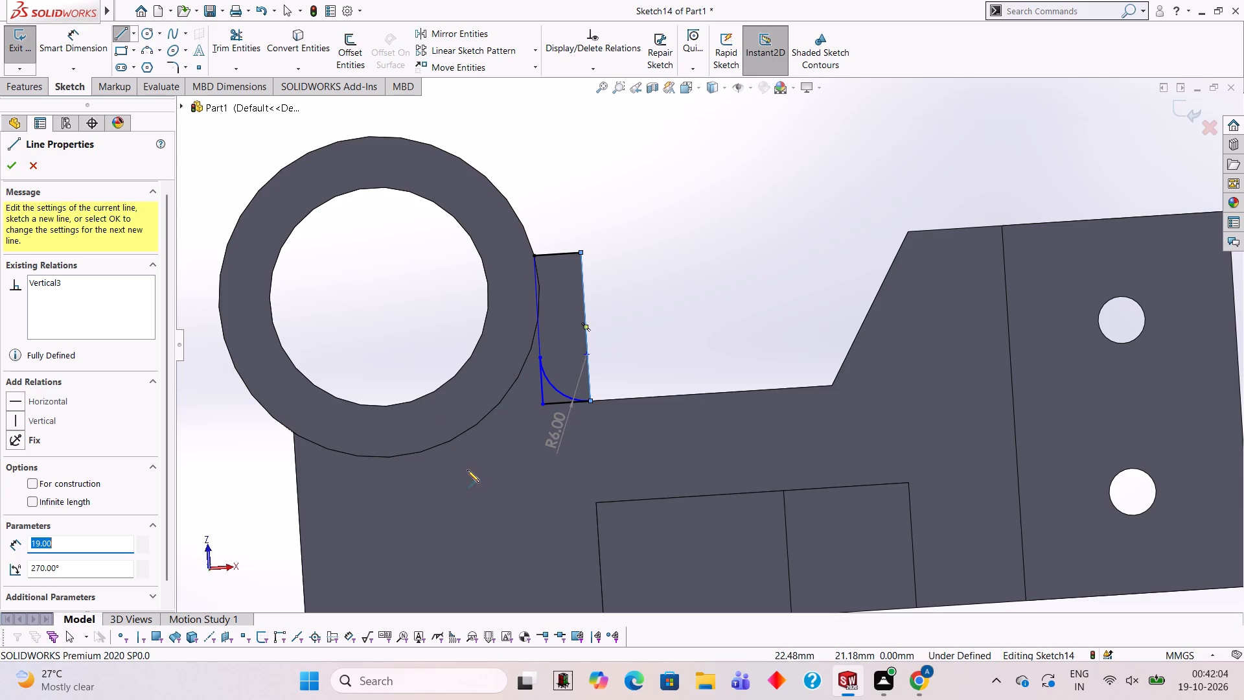
{"action": "key", "text": "Escape"}
Trim away the short horizontal and vertical lines outside the arc at the profile's lower corner.
{"action": "left_click", "coordinate": [233, 49]}
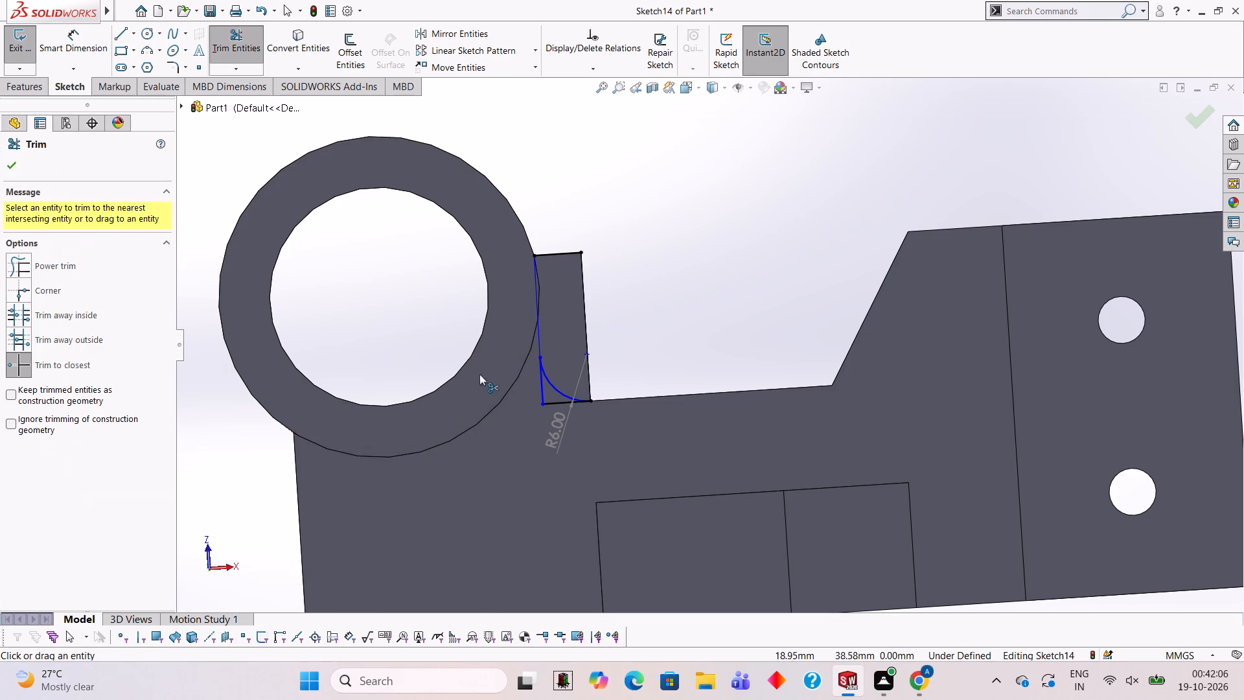
{"action": "left_click", "coordinate": [538, 391]}
{"action": "left_click", "coordinate": [555, 405]}
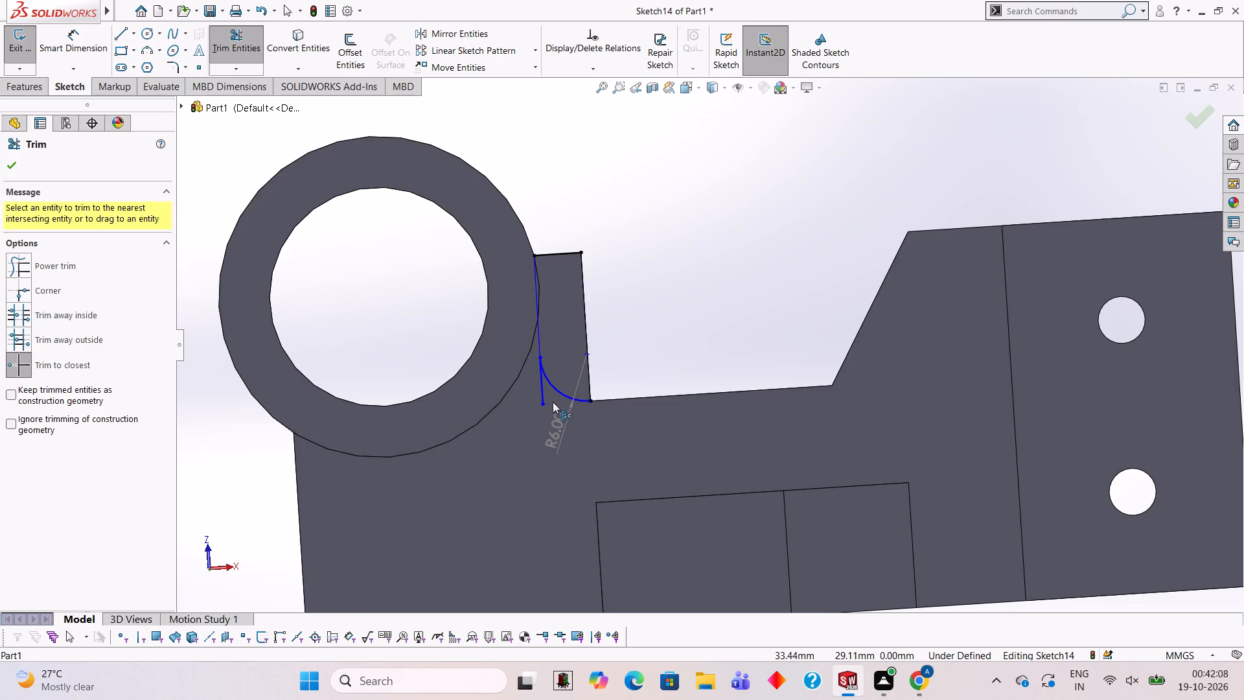
{"action": "left_click", "coordinate": [537, 390]}
{"action": "left_click", "coordinate": [540, 392]}
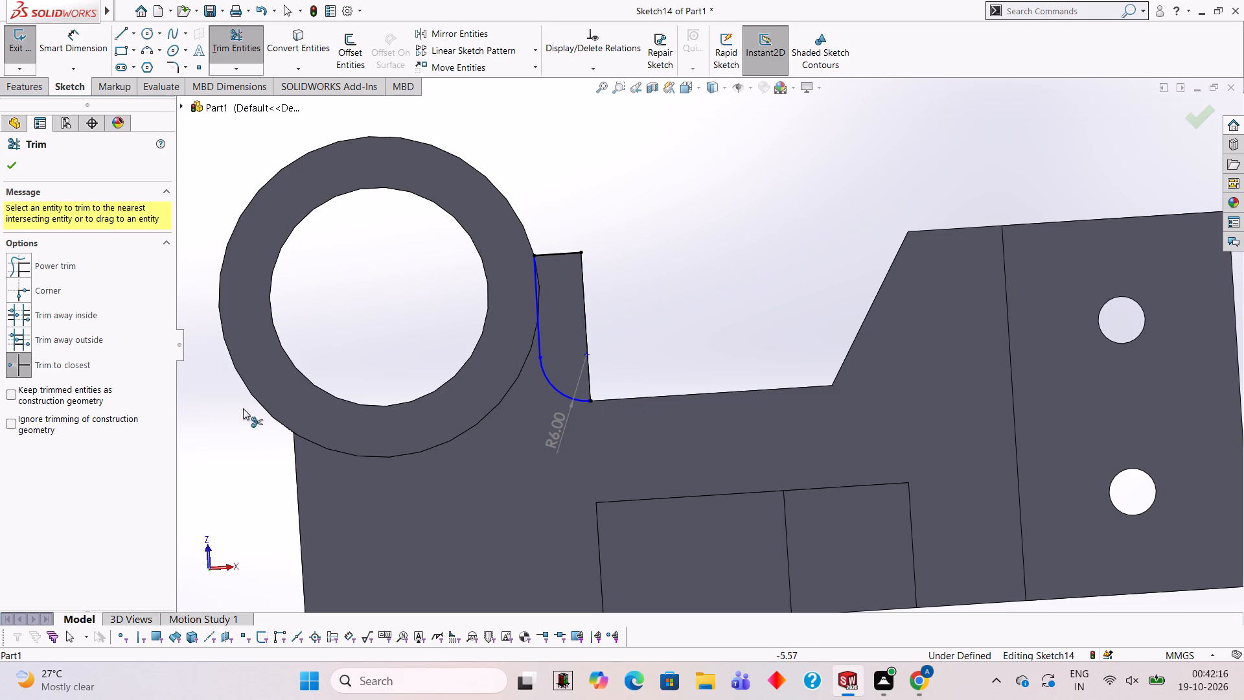
Cut the closed round-cornered region beside the cylinder with a blind extruded cut 38 mm deep.
{"action": "left_click", "coordinate": [35, 84]}
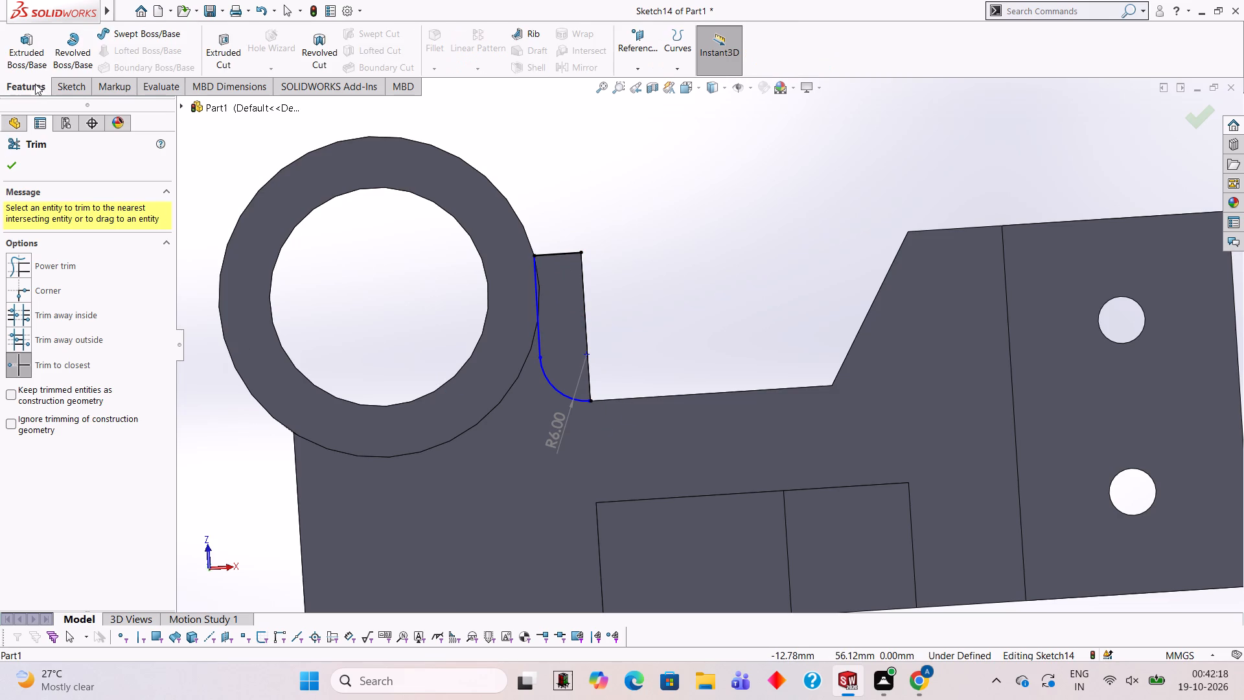
{"action": "left_click", "coordinate": [221, 56]}
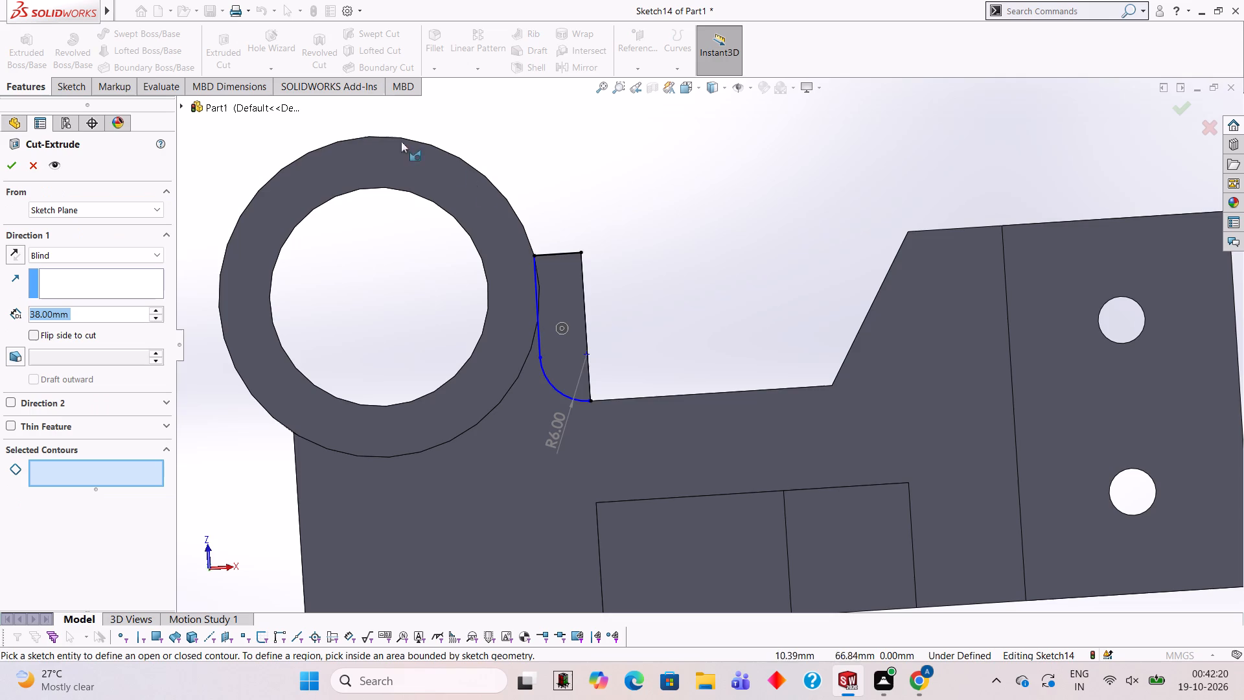
{"action": "left_click", "coordinate": [571, 291]}
{"action": "middle_click_drag", "start_coordinate": [581, 270], "coordinate": [555, 432]}
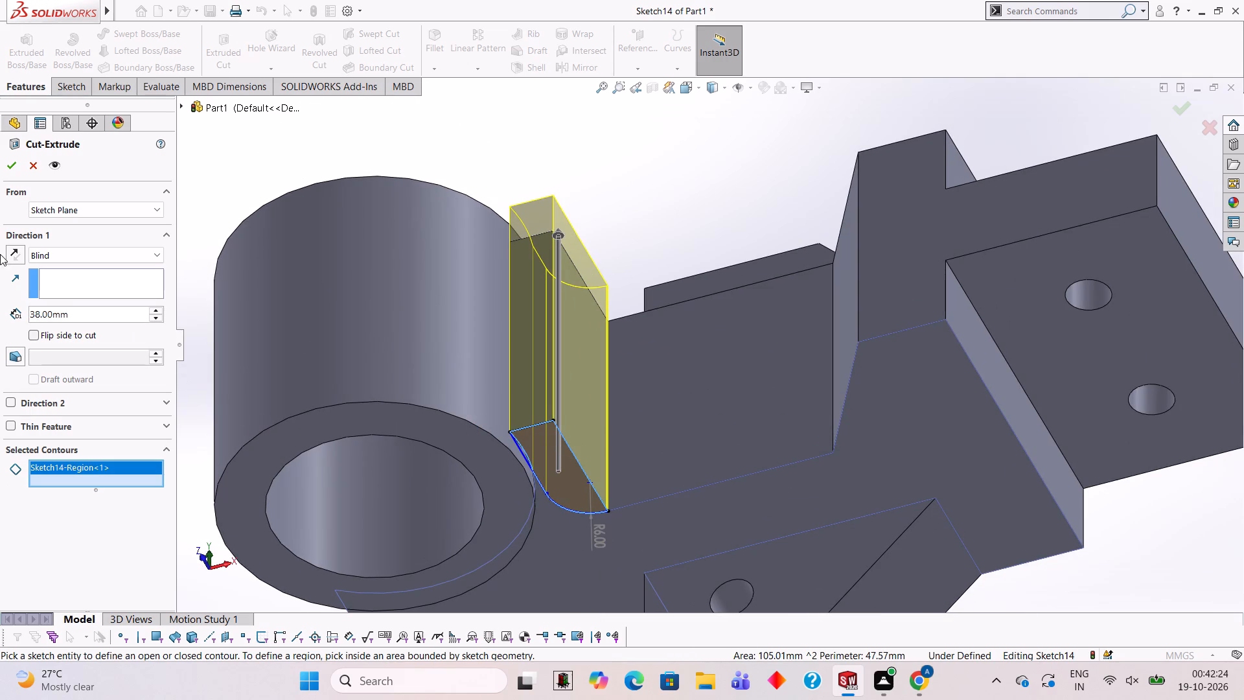
{"action": "left_click", "coordinate": [18, 162]}
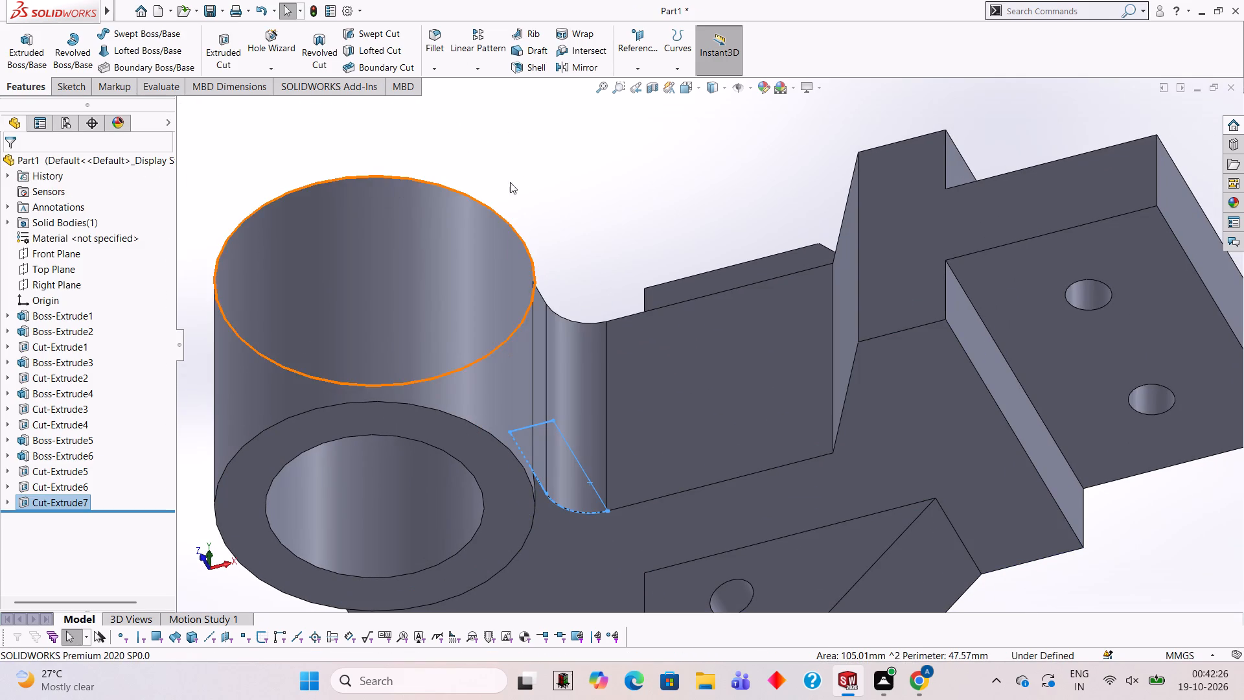
Examine the rounded notch corner beside the cylinder from several angles.
{"action": "left_click", "coordinate": [536, 170]}
{"action": "scroll", "coordinate": [665, 395], "scroll_direction": "up", "scroll_amount": 1}
{"action": "middle_click_drag", "start_coordinate": [674, 366], "coordinate": [686, 226]}
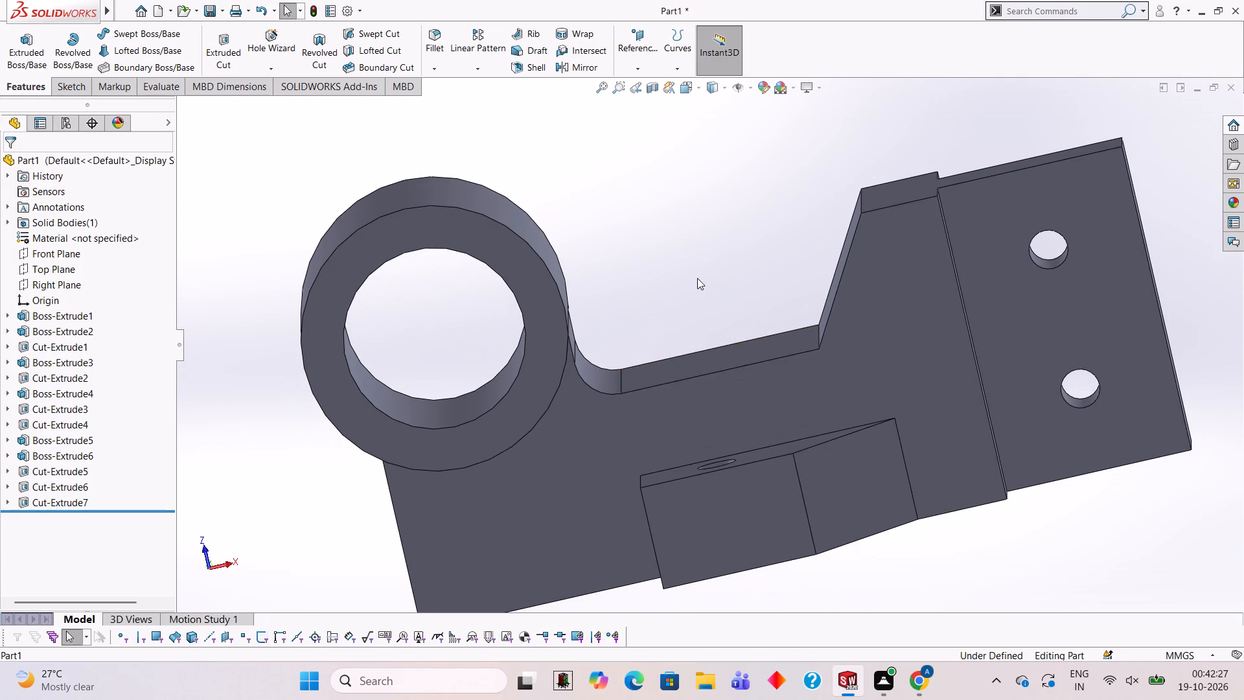
{"action": "middle_click_drag", "start_coordinate": [586, 340], "coordinate": [557, 401]}
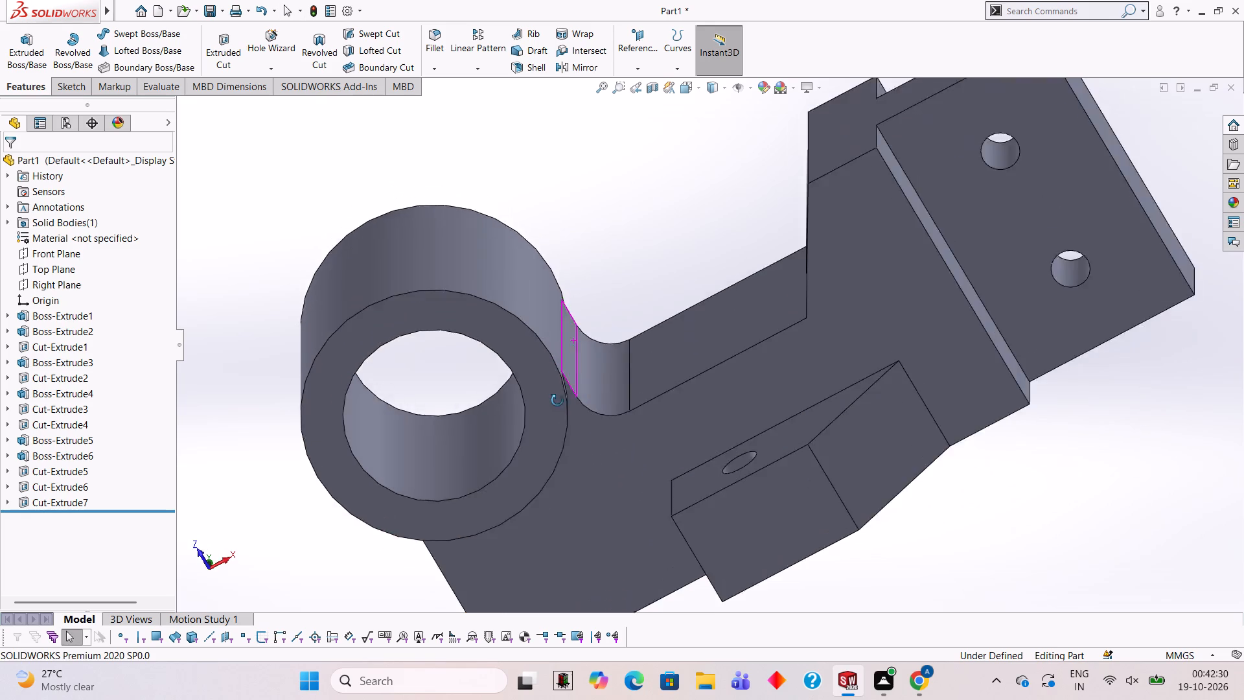
{"action": "middle_click_drag", "start_coordinate": [557, 401], "coordinate": [549, 411]}
{"action": "middle_click_drag", "start_coordinate": [559, 438], "coordinate": [606, 299]}
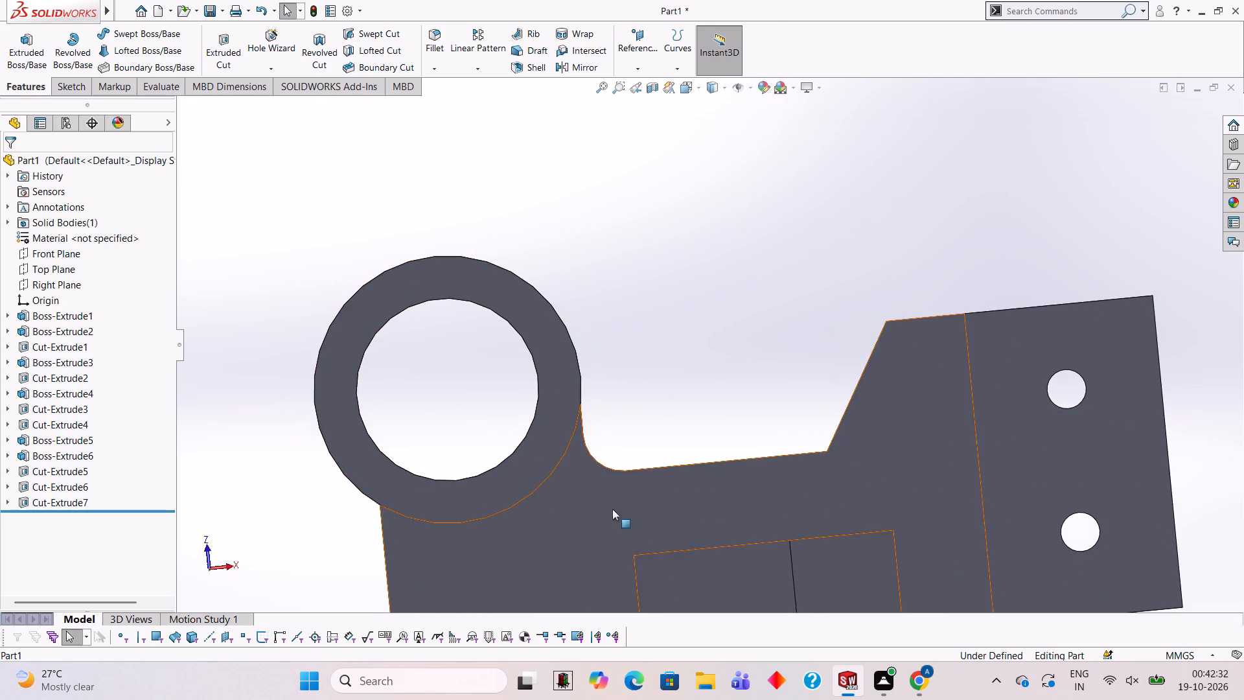
{"action": "scroll", "coordinate": [595, 524], "scroll_direction": "up", "scroll_amount": 2}
{"action": "scroll", "coordinate": [585, 504], "scroll_direction": "down", "scroll_amount": 2}
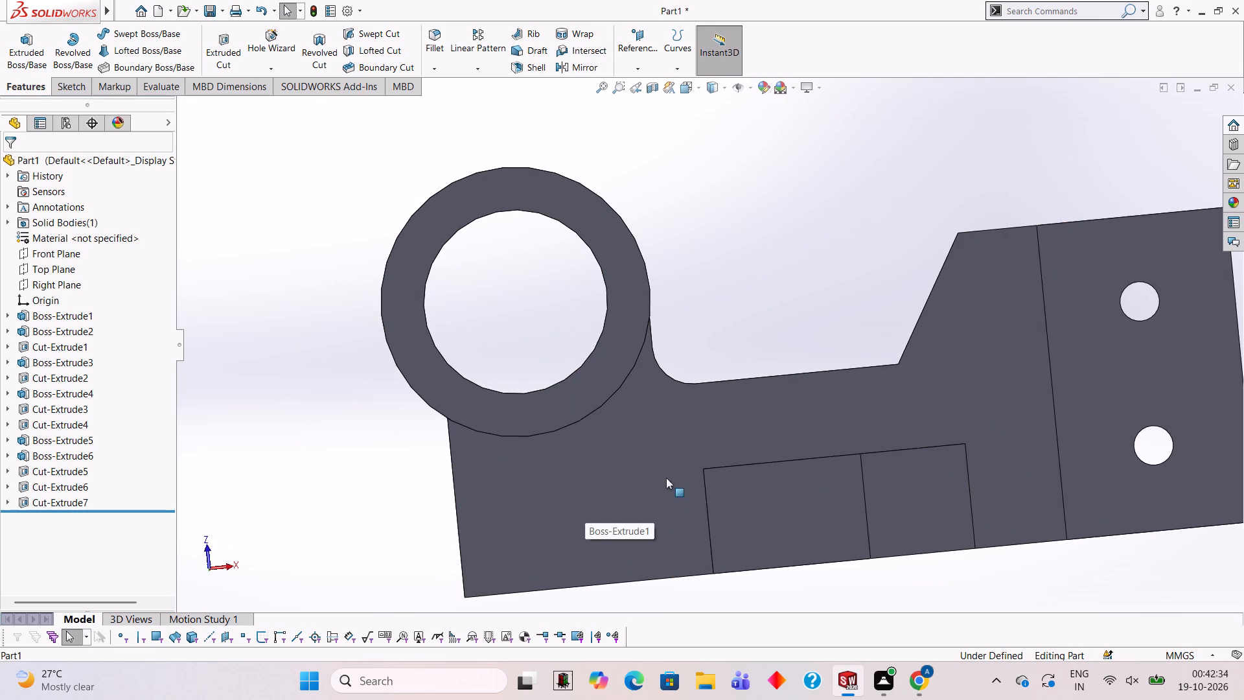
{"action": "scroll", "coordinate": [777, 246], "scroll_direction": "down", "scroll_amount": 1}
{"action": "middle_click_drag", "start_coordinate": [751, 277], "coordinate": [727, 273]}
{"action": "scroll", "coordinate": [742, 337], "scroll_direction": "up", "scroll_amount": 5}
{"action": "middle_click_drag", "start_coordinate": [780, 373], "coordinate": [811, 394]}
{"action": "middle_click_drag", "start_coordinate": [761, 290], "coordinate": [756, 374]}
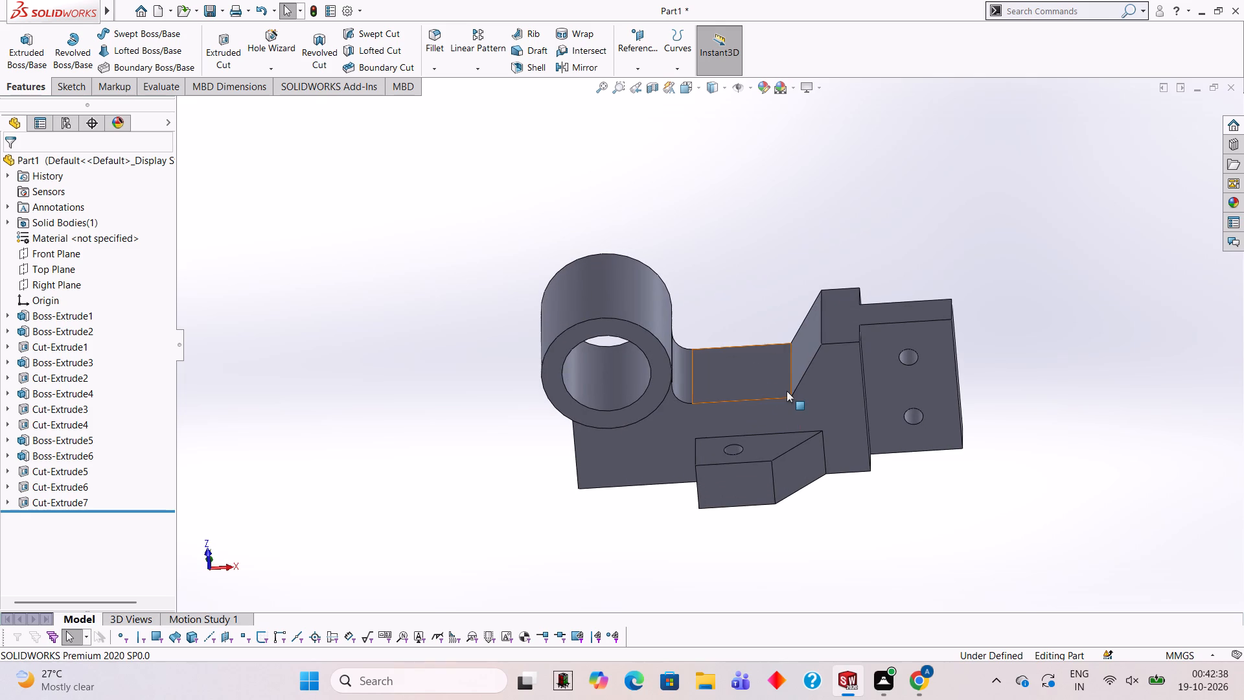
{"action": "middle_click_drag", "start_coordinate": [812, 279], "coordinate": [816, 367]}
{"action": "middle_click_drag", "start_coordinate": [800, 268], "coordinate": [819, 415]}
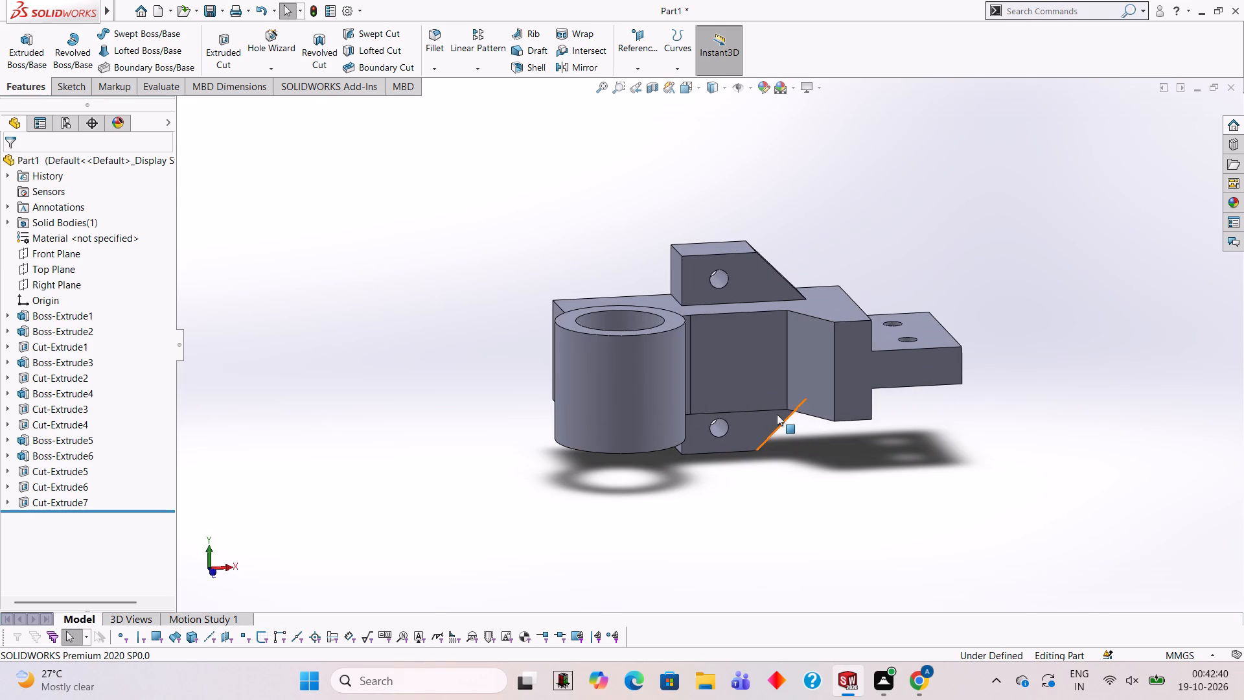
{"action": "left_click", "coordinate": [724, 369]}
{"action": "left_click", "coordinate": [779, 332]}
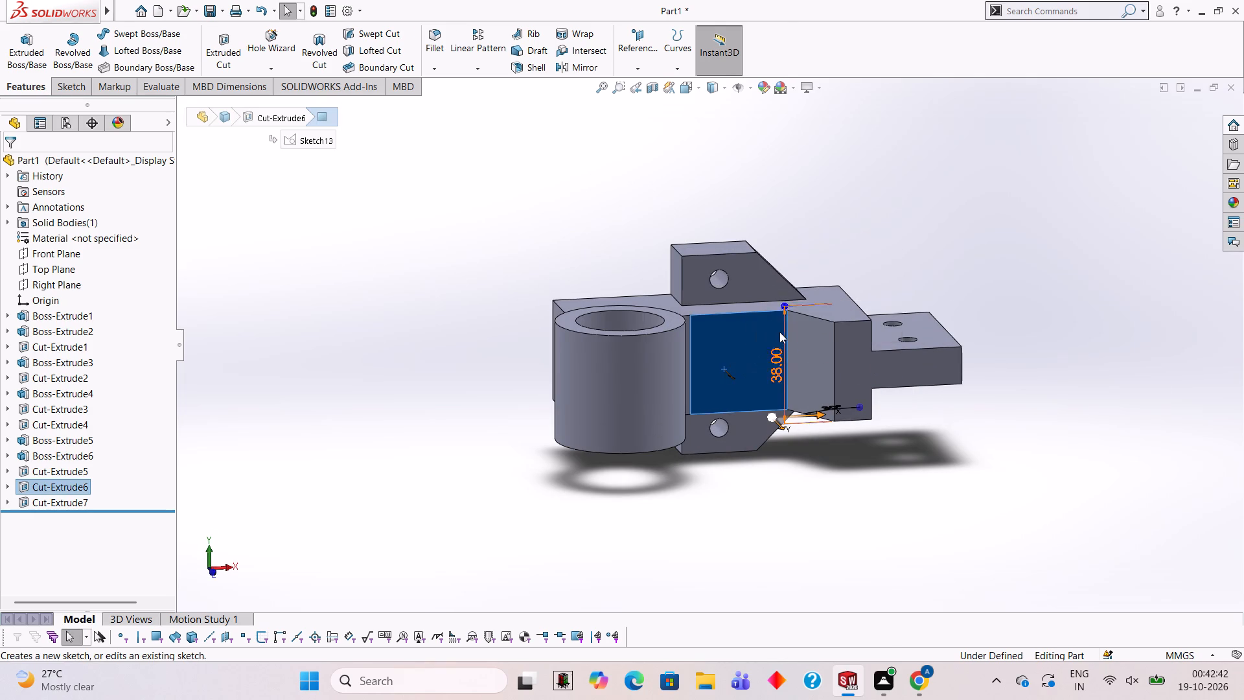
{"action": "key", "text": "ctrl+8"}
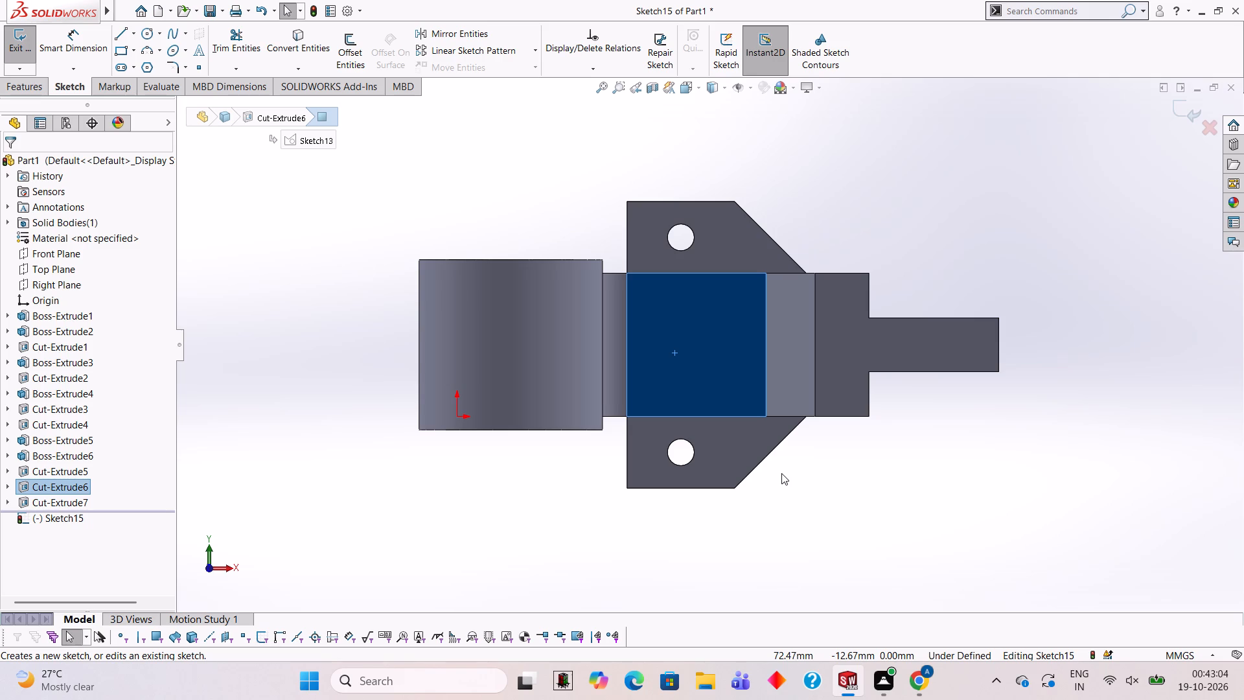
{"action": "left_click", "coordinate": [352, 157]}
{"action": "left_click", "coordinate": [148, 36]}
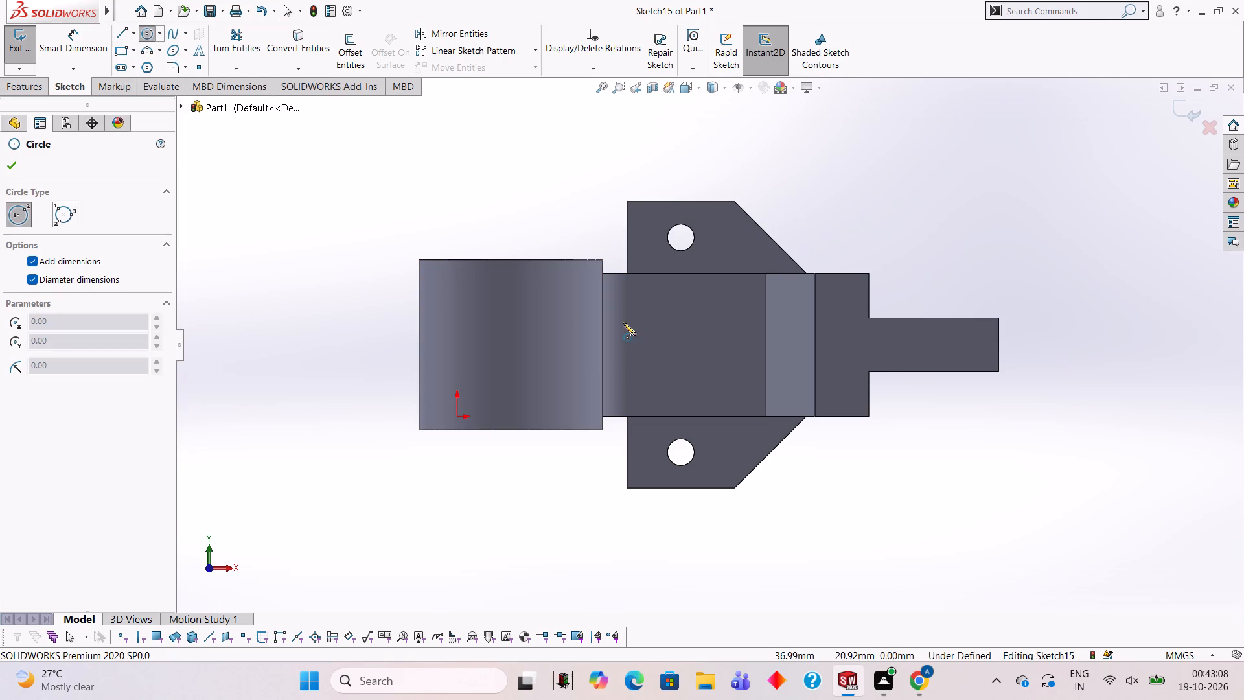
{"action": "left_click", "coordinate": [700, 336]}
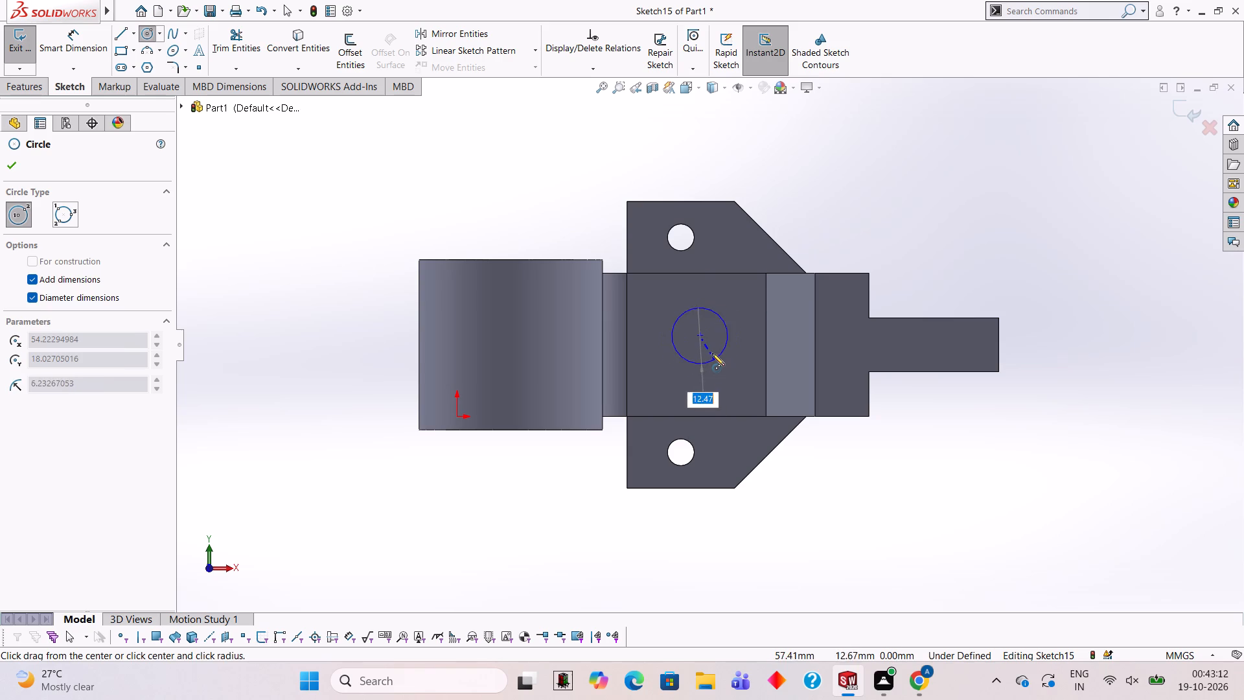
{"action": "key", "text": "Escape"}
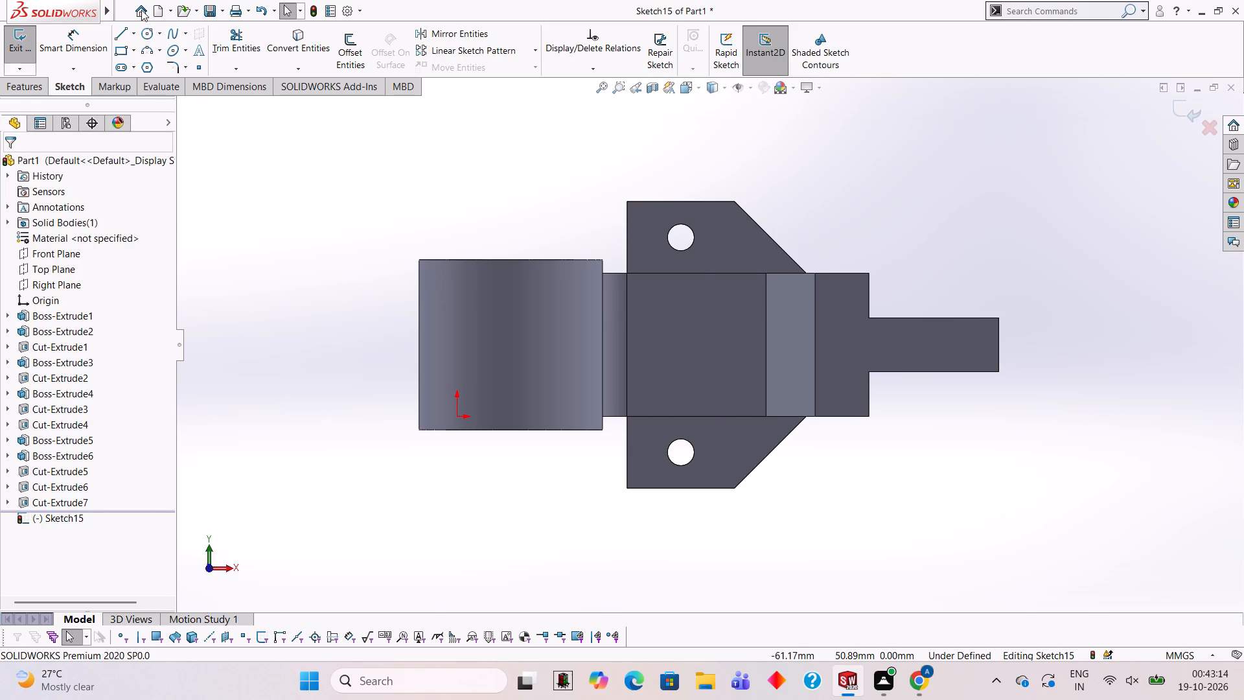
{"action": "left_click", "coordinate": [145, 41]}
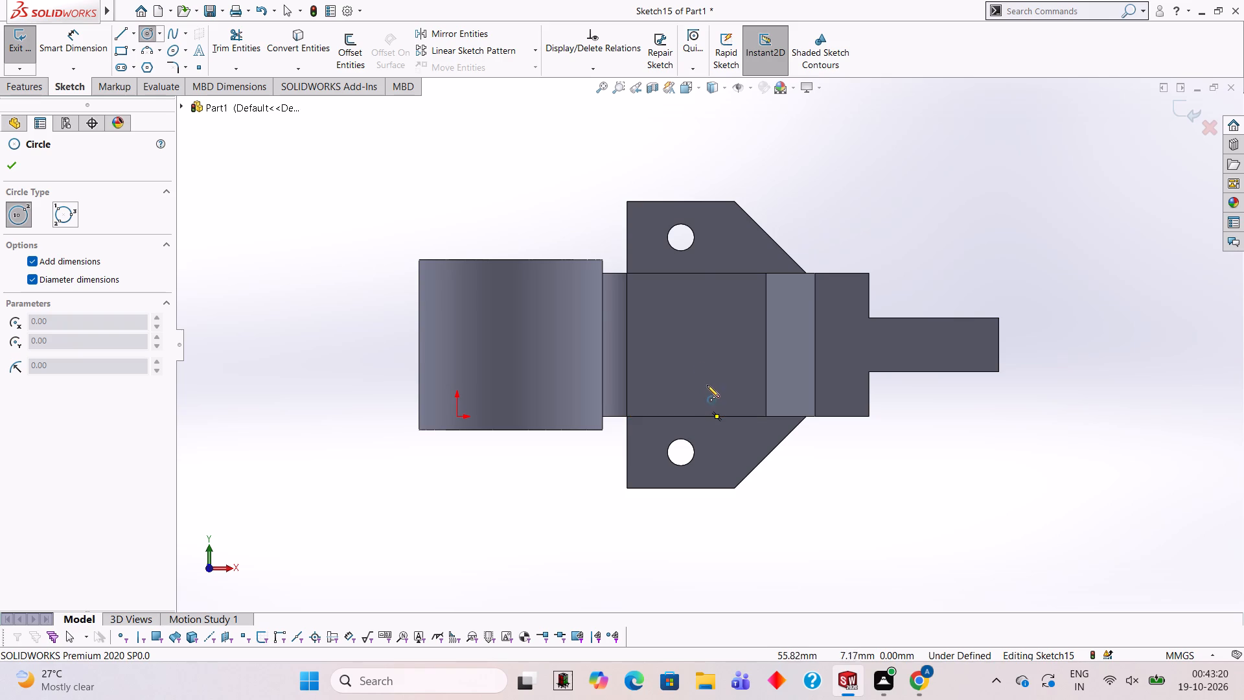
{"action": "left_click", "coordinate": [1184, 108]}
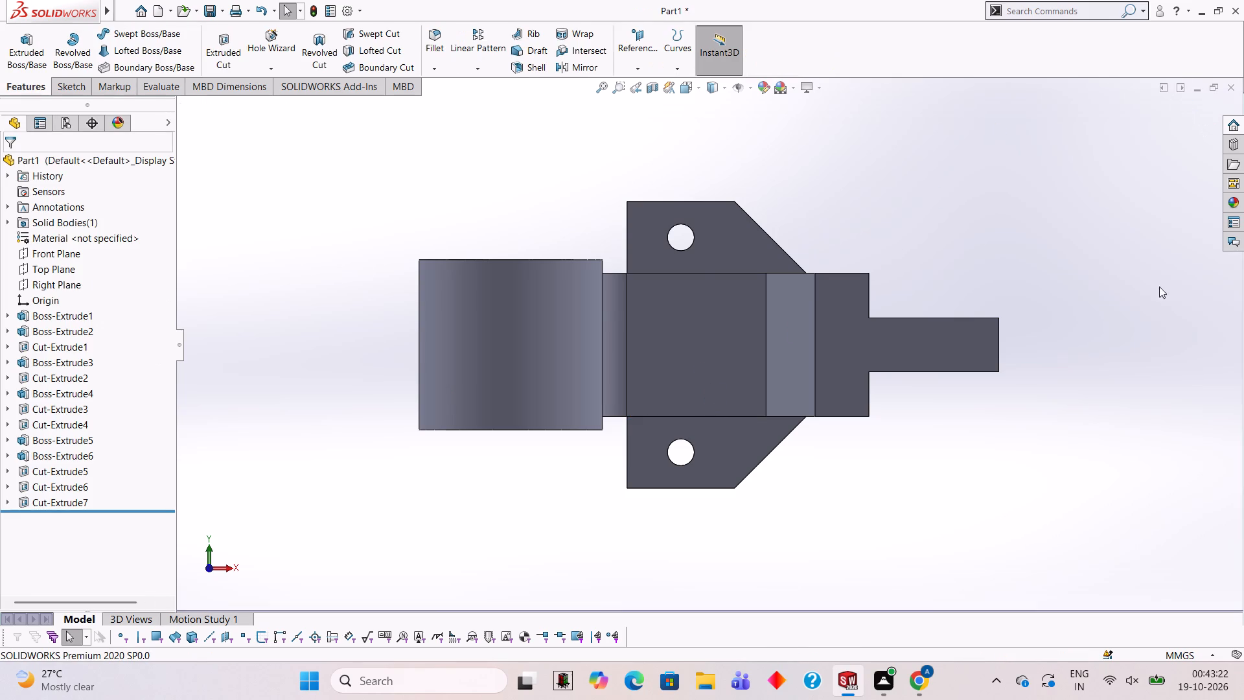
Sketch a 25 mm diameter circle on the flat notch floor, centred across the block's width near the face's middle.
{"action": "left_click", "coordinate": [694, 344]}
{"action": "left_click", "coordinate": [745, 307]}
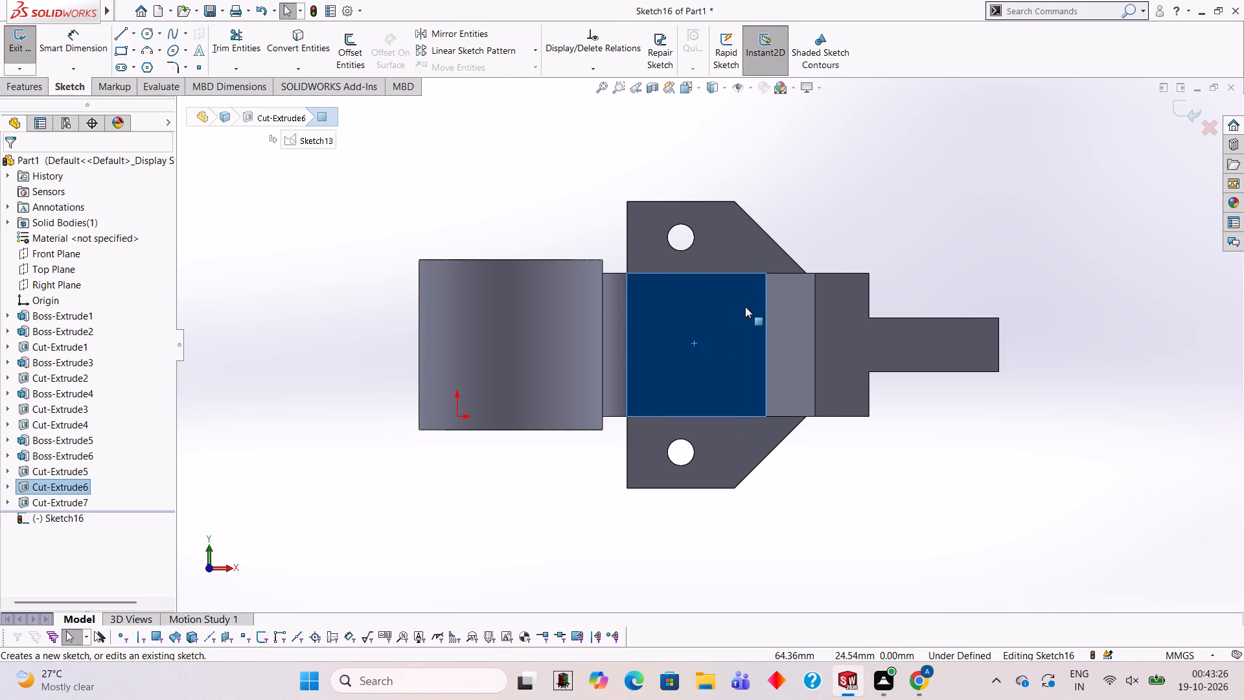
{"action": "key", "text": "ctrl+8"}
{"action": "key", "text": "ctrl+8"}
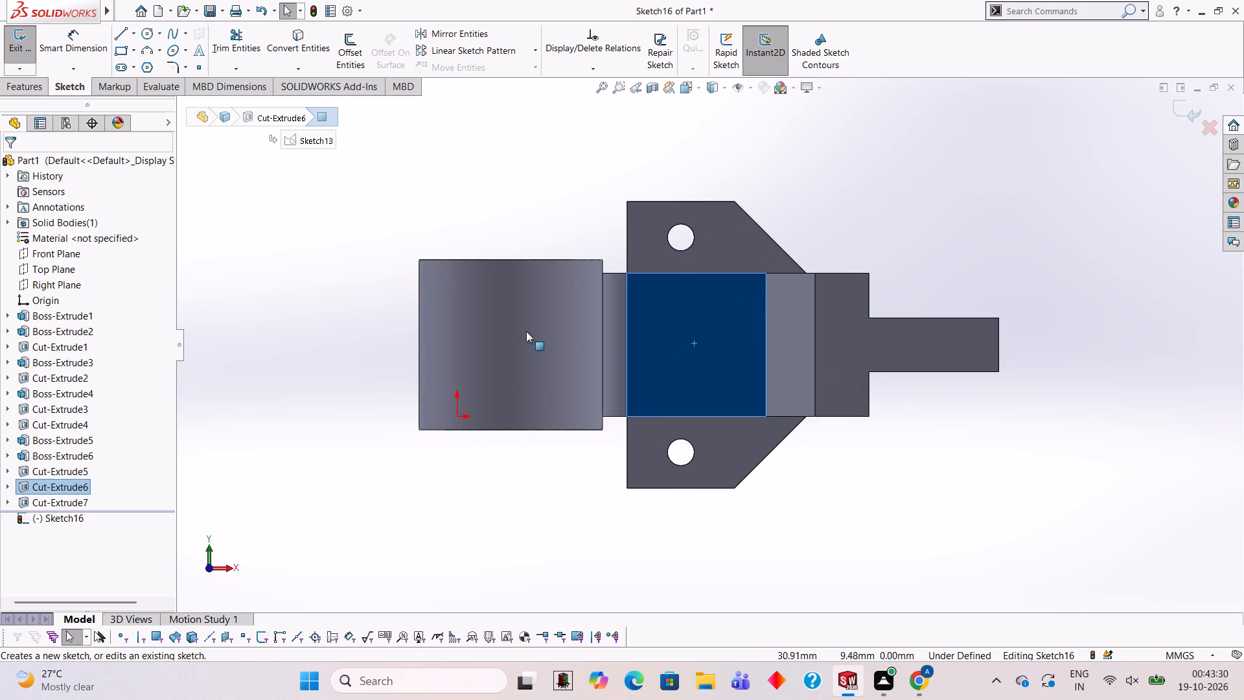
{"action": "left_click", "coordinate": [145, 27]}
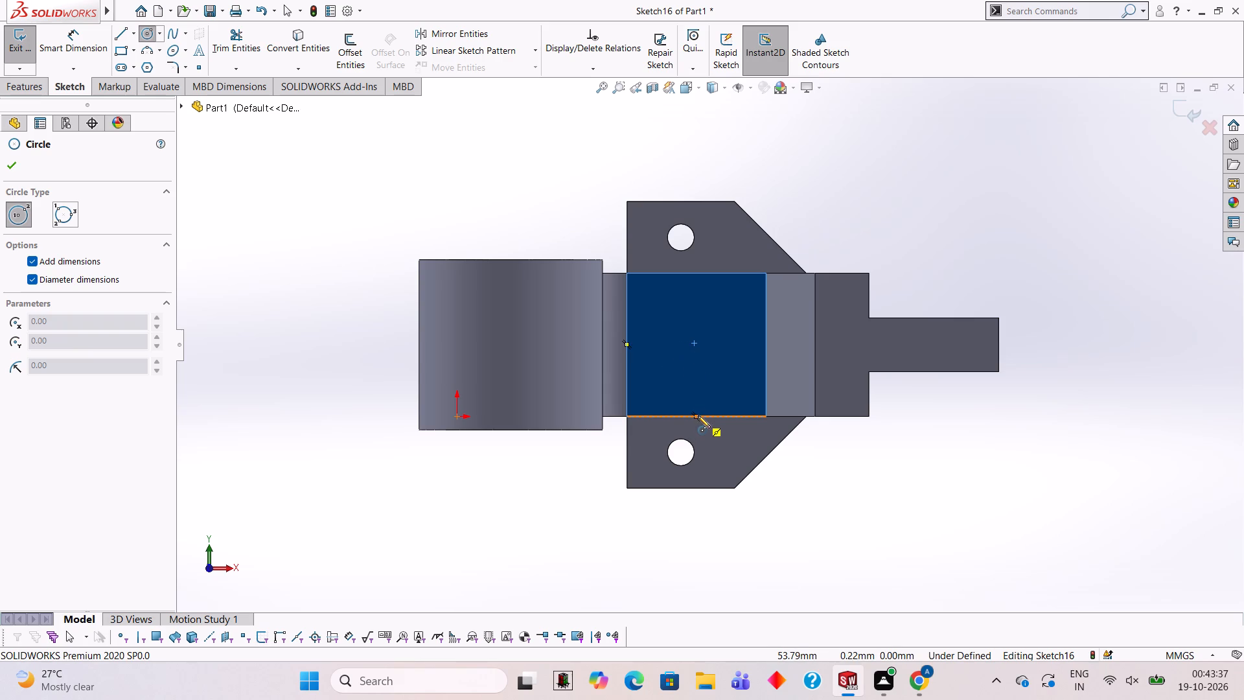
{"action": "left_click", "coordinate": [695, 346]}
{"action": "type", "text": "25"}
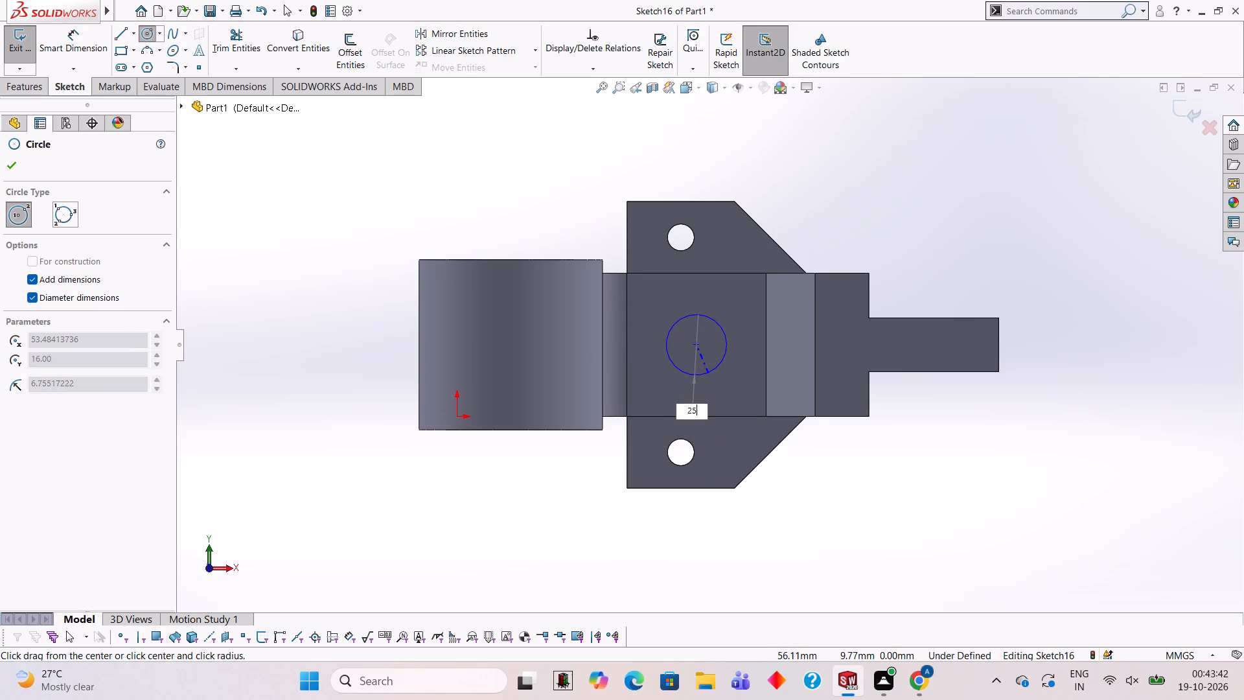
{"action": "key", "text": "Return"}
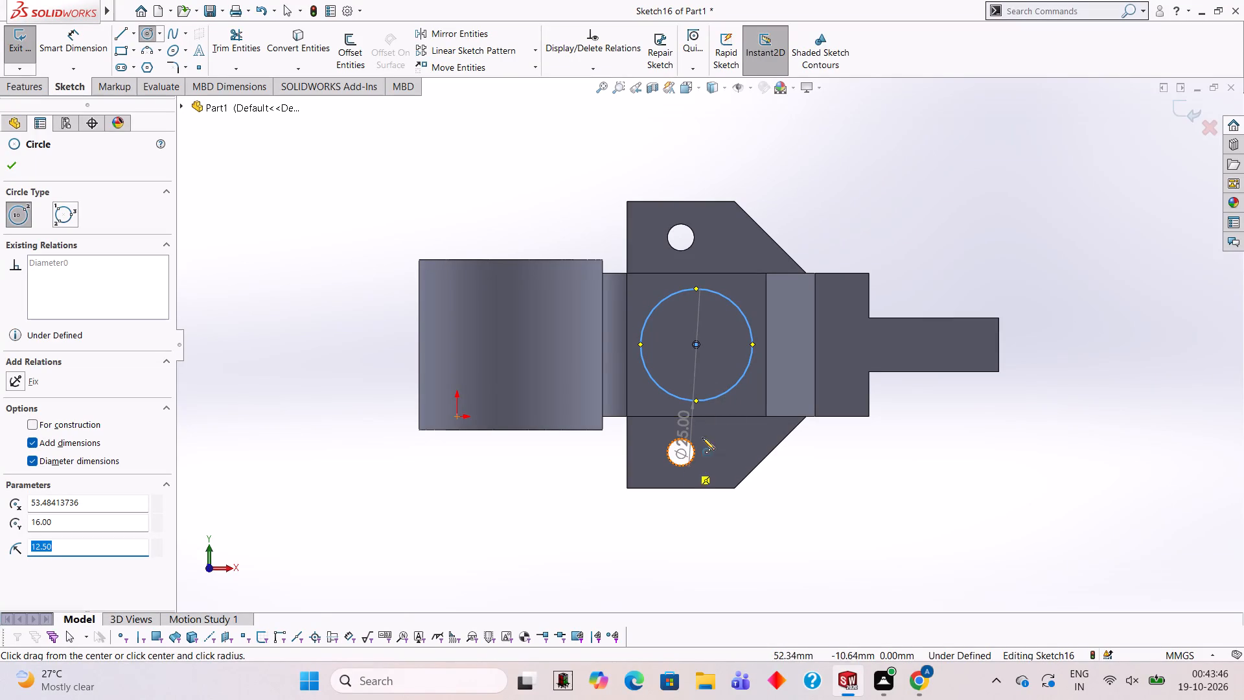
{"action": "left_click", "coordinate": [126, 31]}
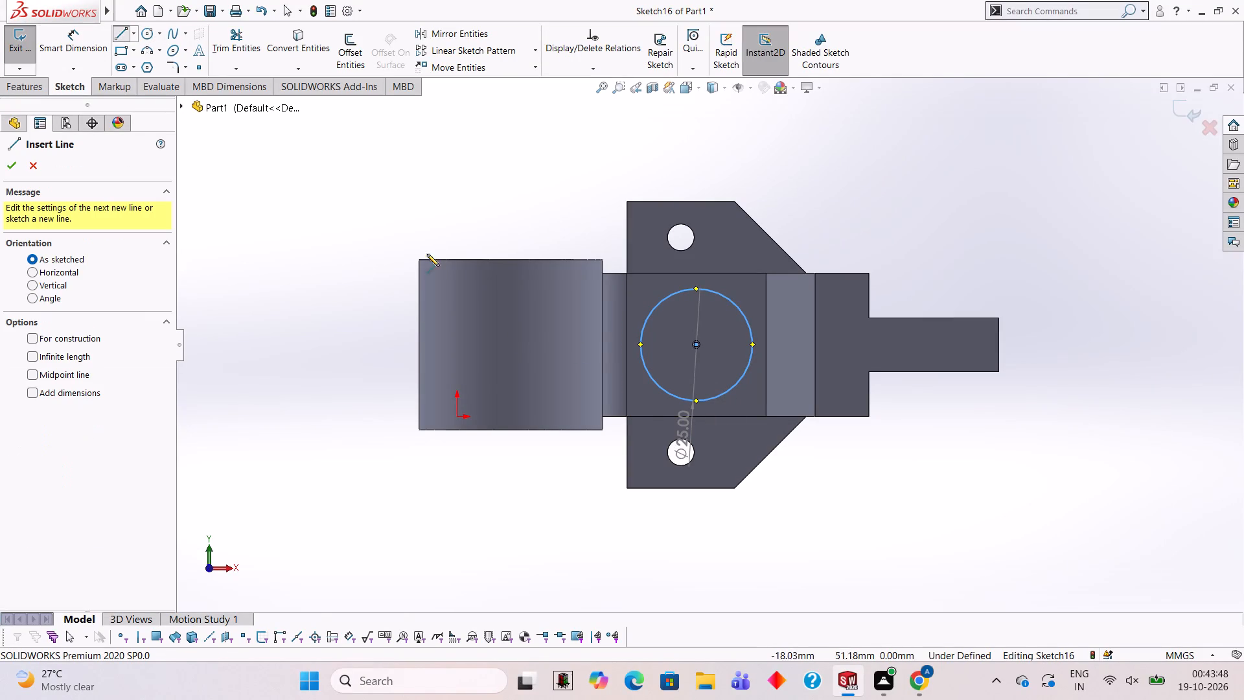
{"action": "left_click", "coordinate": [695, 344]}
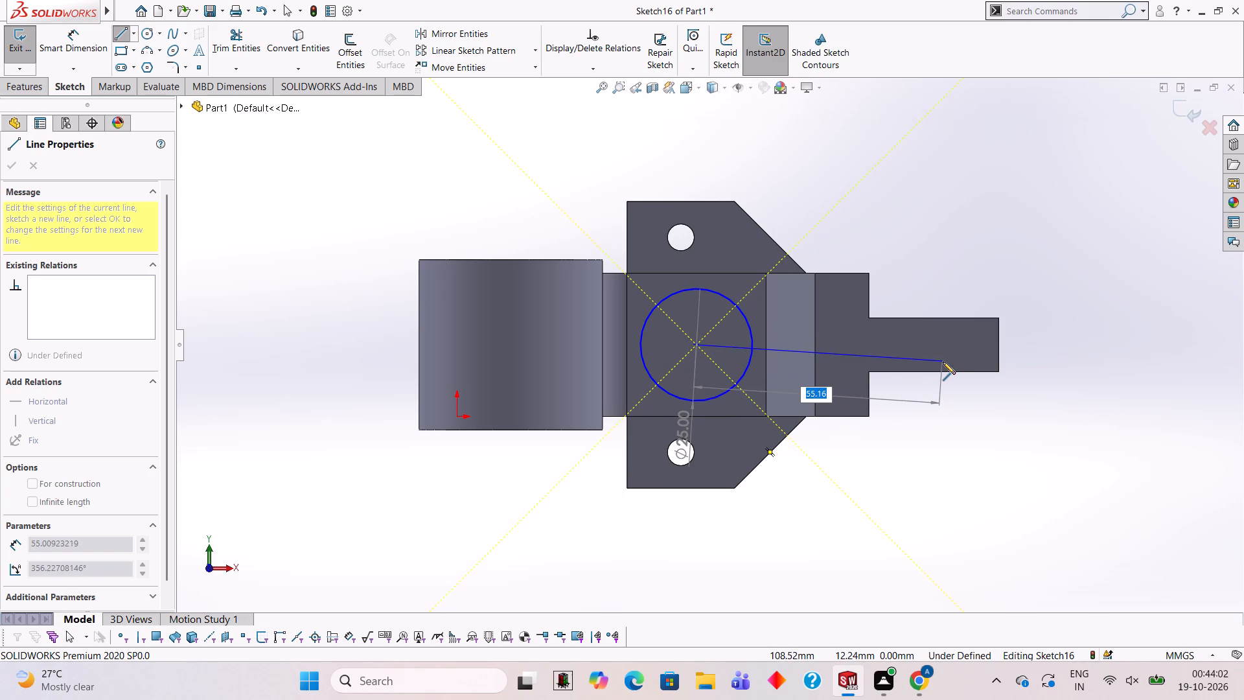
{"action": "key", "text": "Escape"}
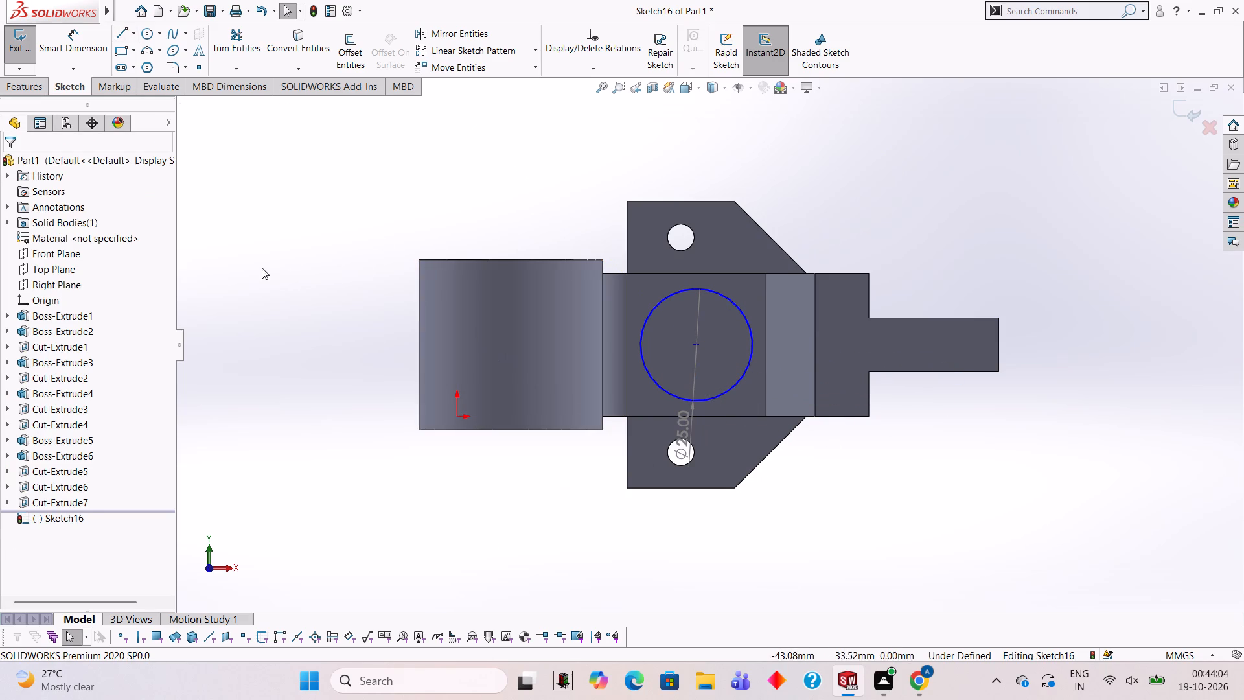
Add a 25 mm diameter dimension to the circle placed clear below the part, and remove the original diameter dimension crossing the boss hole.
{"action": "left_click", "coordinate": [81, 49]}
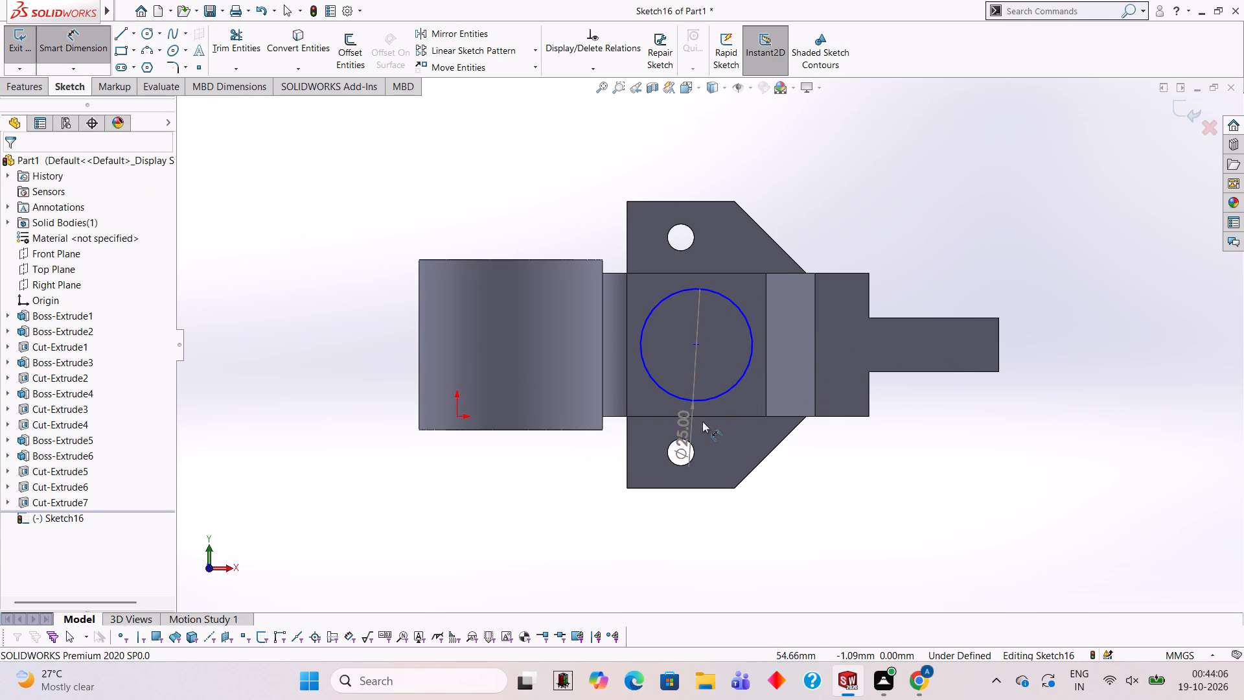
{"action": "left_click", "coordinate": [708, 397]}
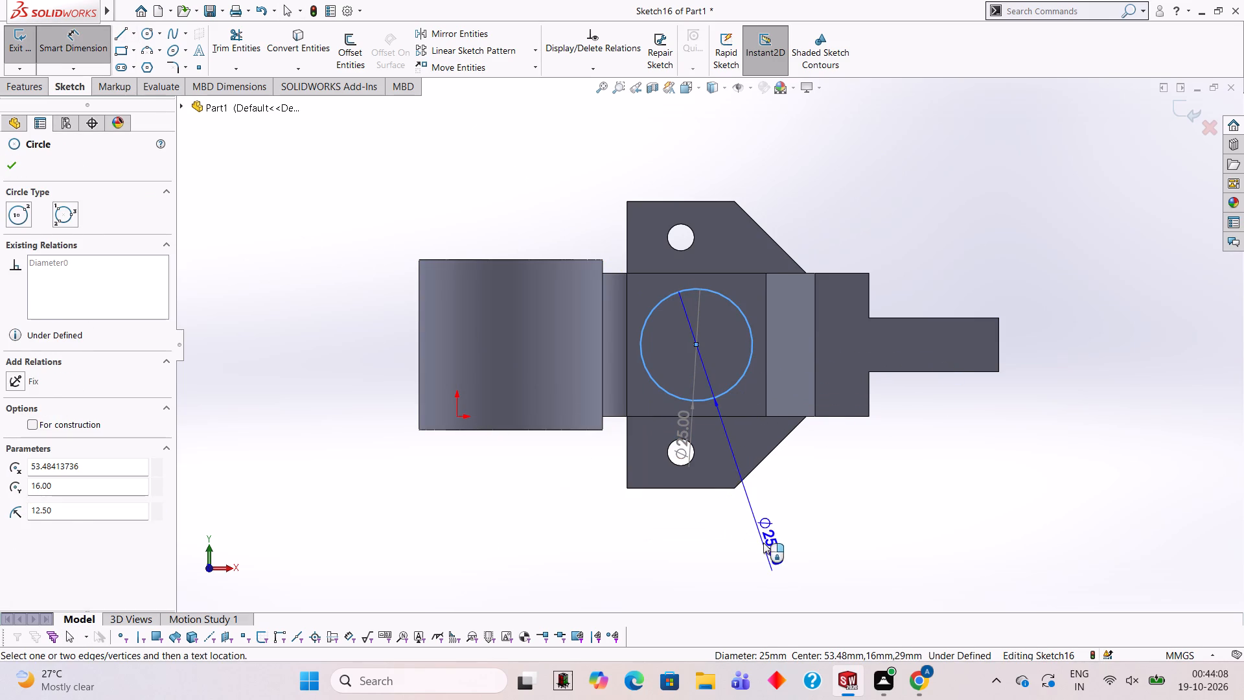
{"action": "left_click", "coordinate": [763, 542]}
{"action": "left_click", "coordinate": [706, 526]}
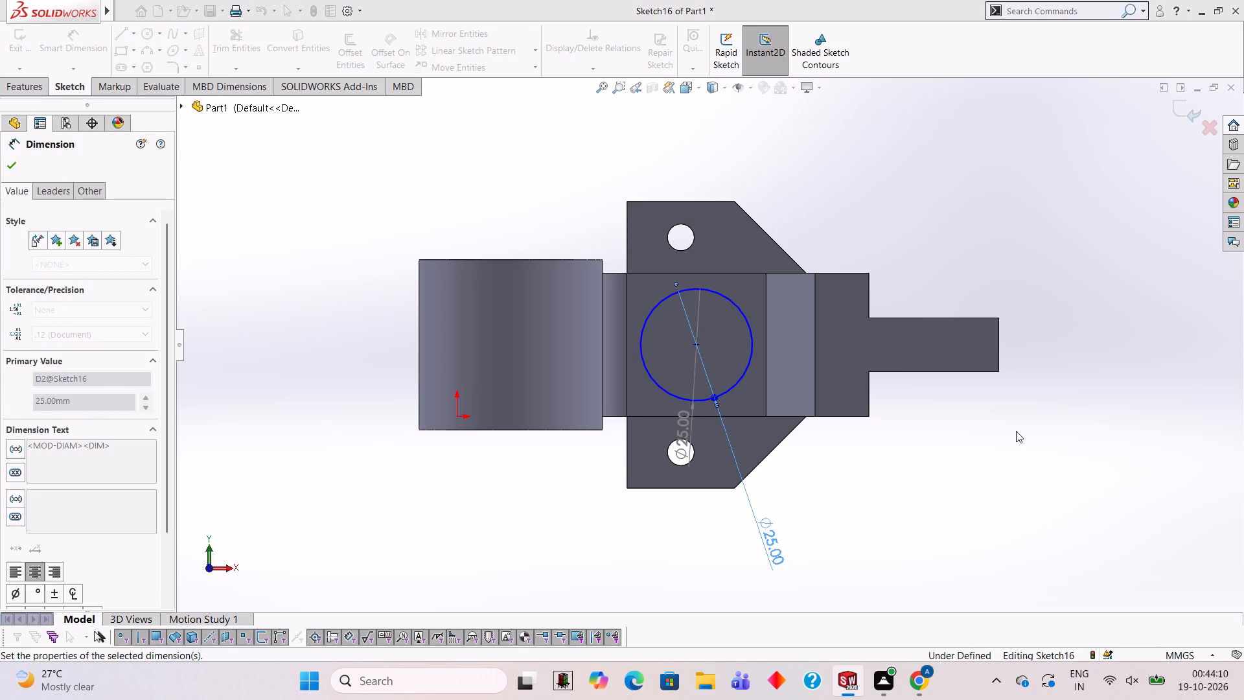
{"action": "left_click", "coordinate": [1016, 431]}
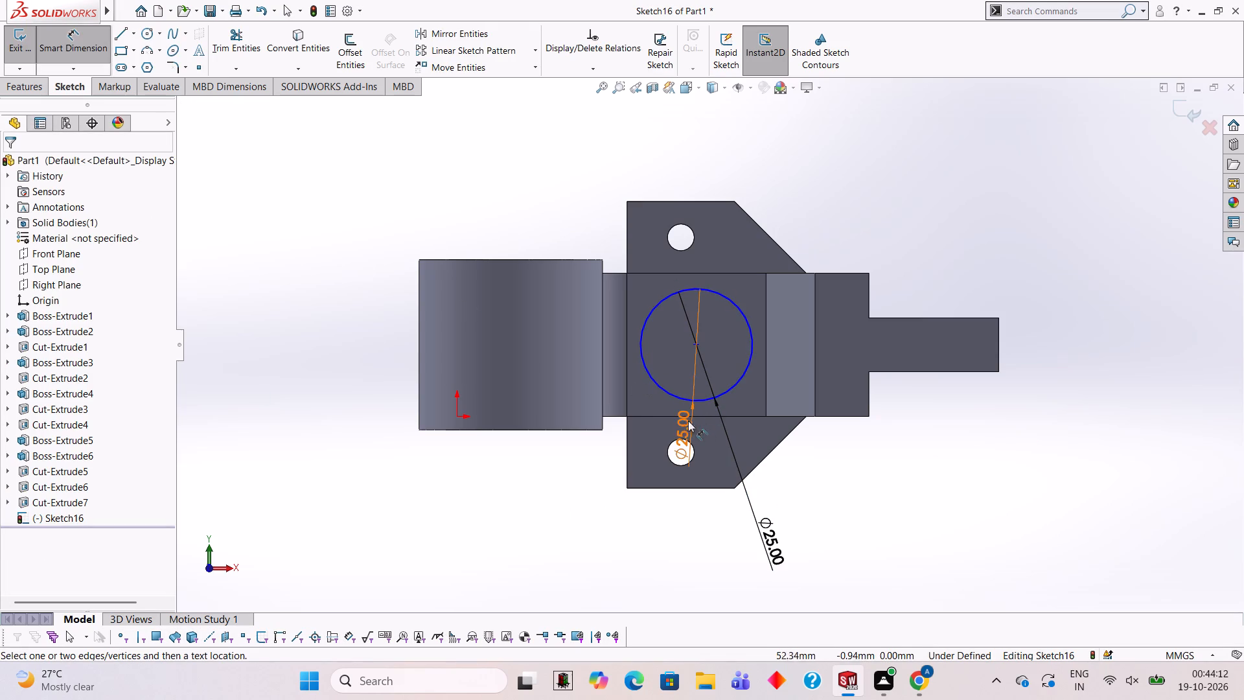
{"action": "right_click", "coordinate": [680, 420]}
{"action": "left_click", "coordinate": [963, 210]}
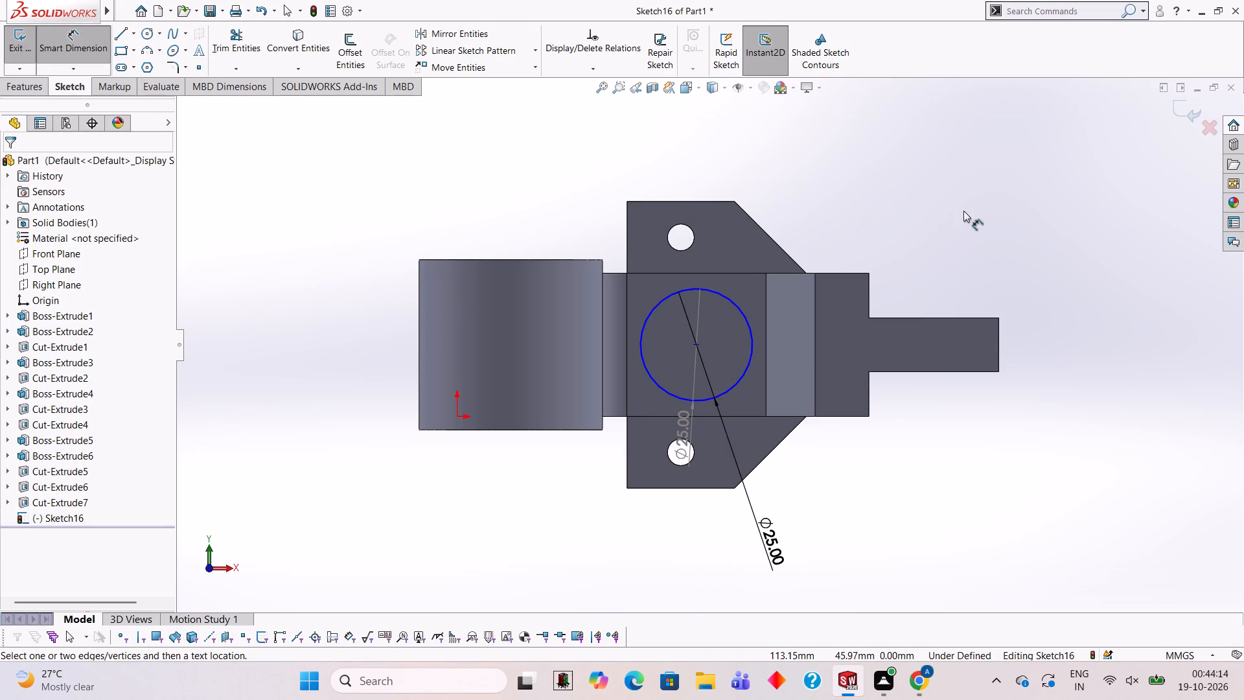
{"action": "key", "text": "Escape"}
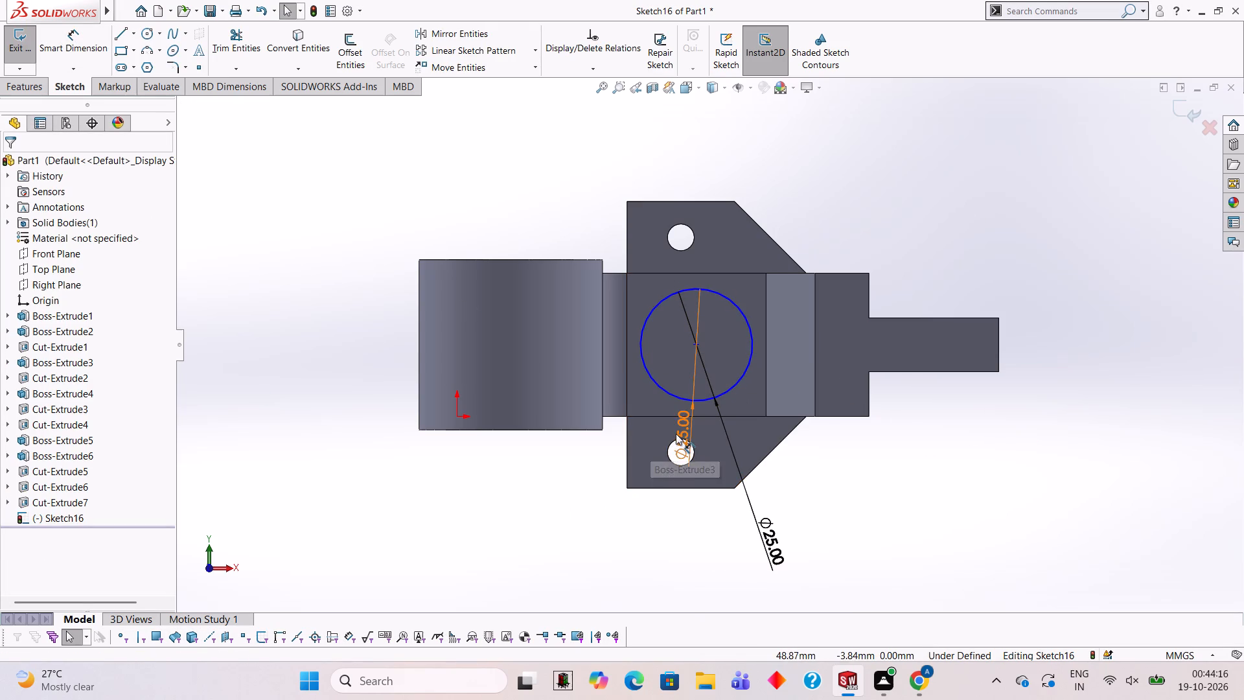
{"action": "right_click", "coordinate": [676, 434]}
{"action": "left_click", "coordinate": [770, 541]}
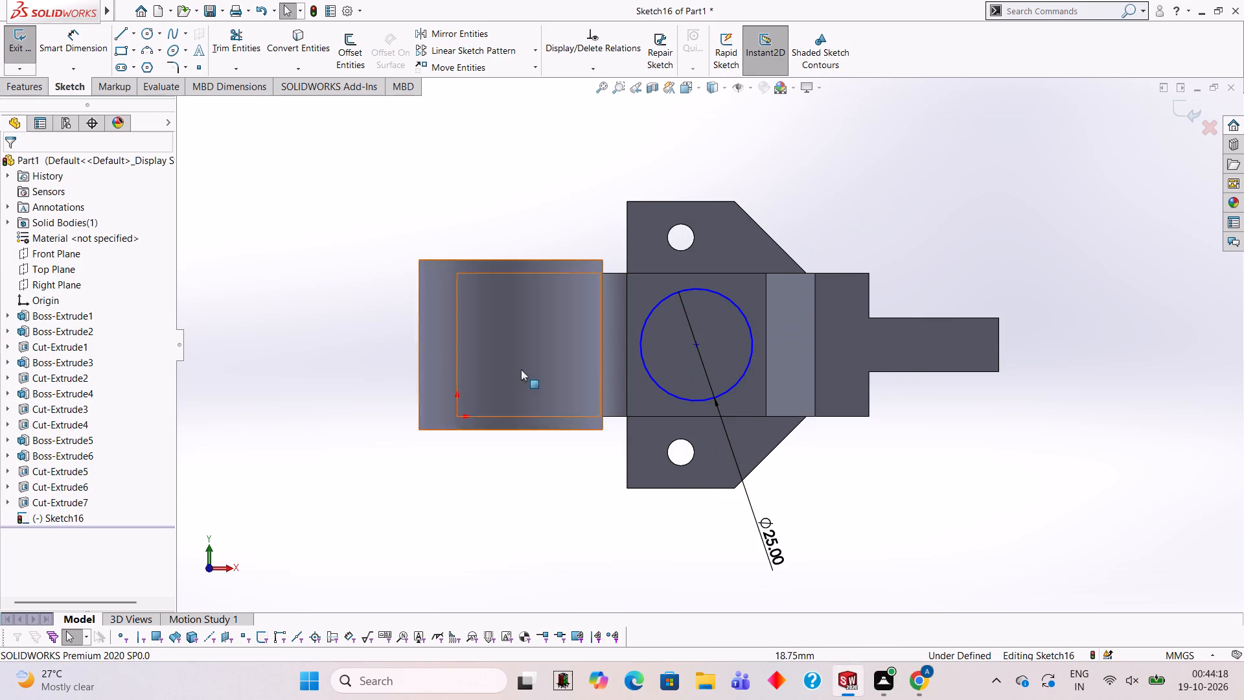
Cut the 25 mm circle into the notch floor with a blind extruded cut 2 mm deep.
{"action": "left_click", "coordinate": [33, 93]}
{"action": "left_click", "coordinate": [229, 22]}
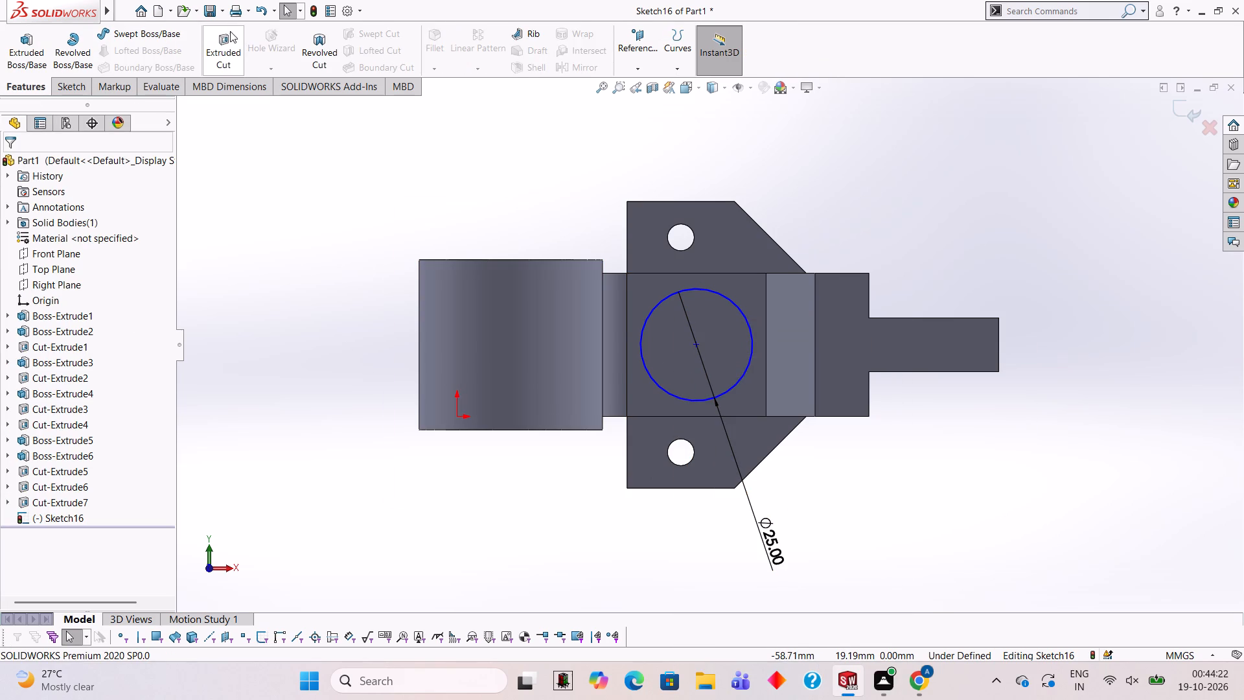
{"action": "left_click", "coordinate": [205, 61]}
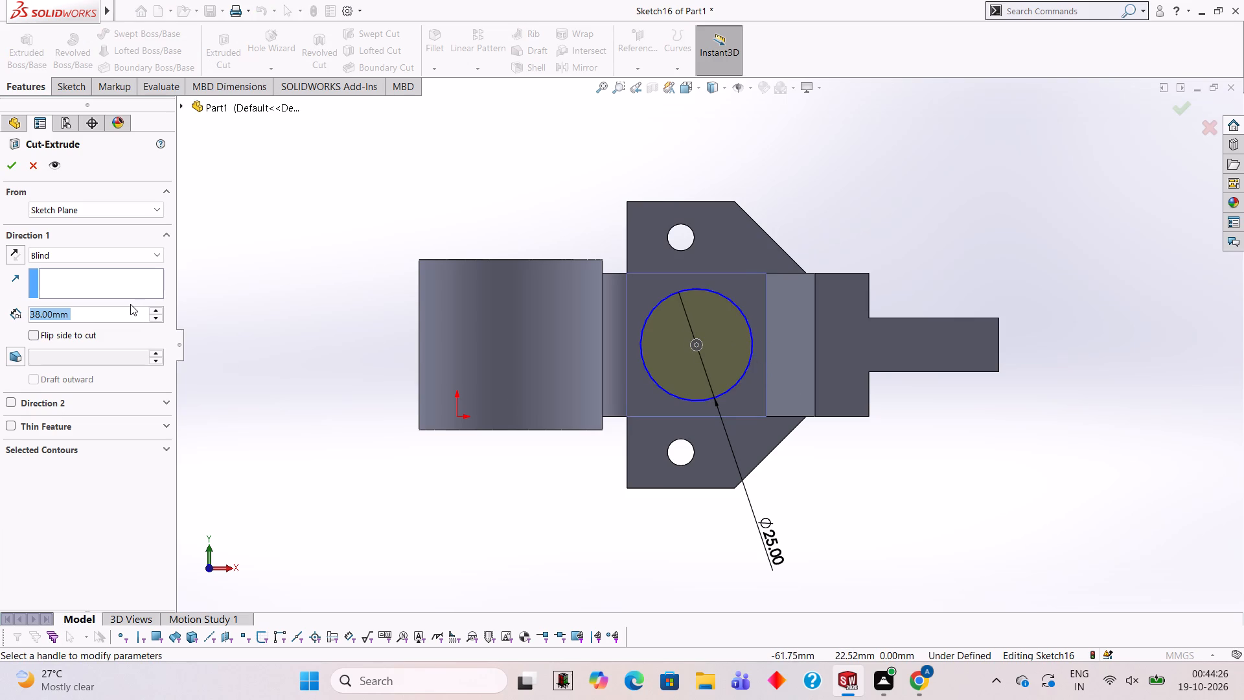
{"action": "key", "text": "2"}
{"action": "key", "text": "Return"}
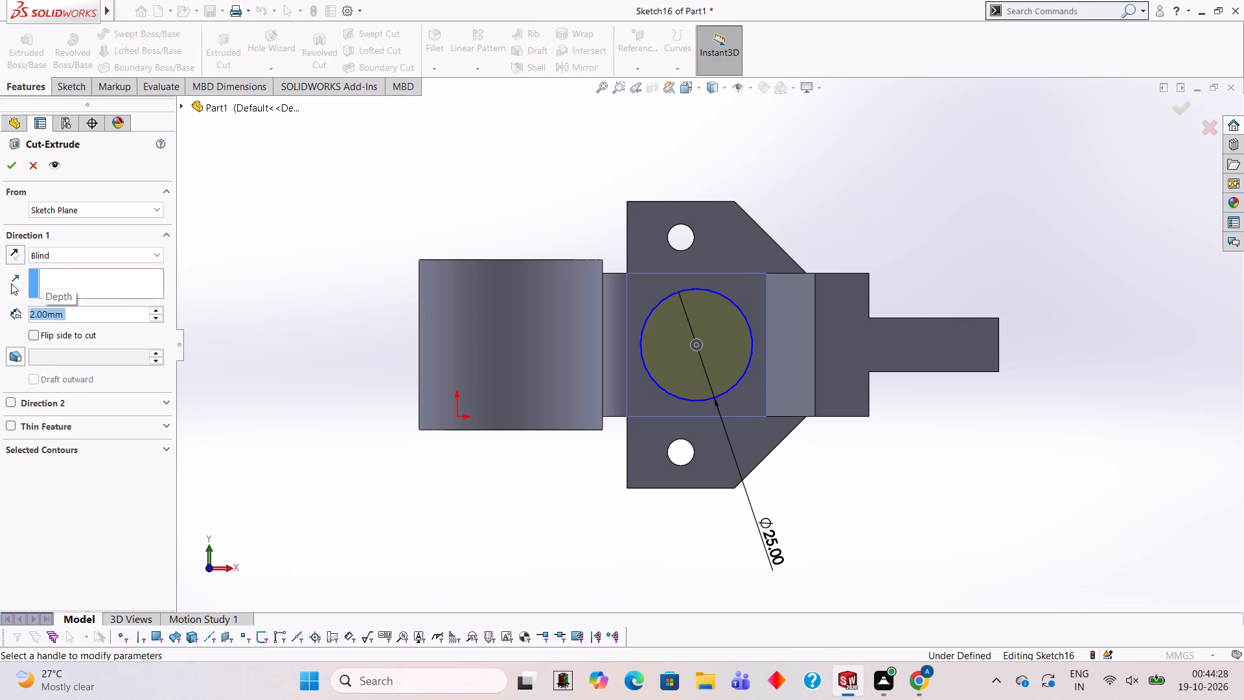
{"action": "left_click", "coordinate": [10, 165]}
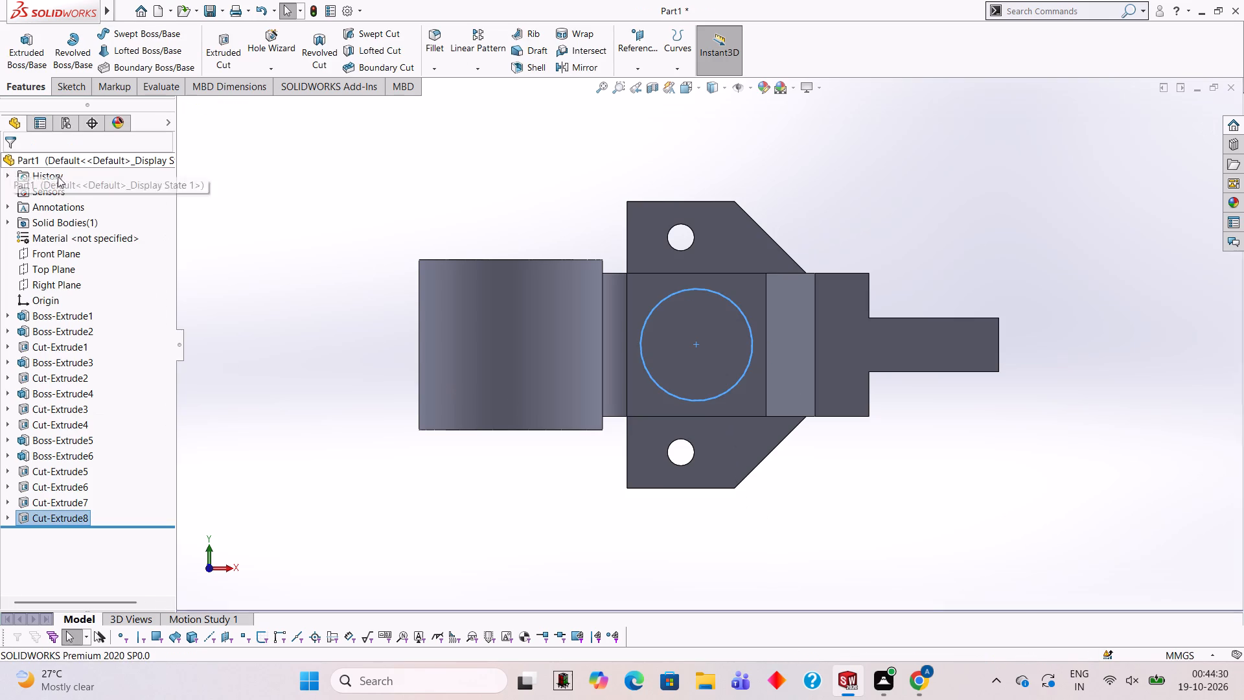
{"action": "left_click", "coordinate": [300, 264]}
Sketch a 12 mm diameter circle on the floor of the round recess, concentric with the recess.
{"action": "middle_click_drag", "start_coordinate": [670, 444], "coordinate": [675, 311]}
{"action": "scroll", "coordinate": [726, 381], "scroll_direction": "up", "scroll_amount": 1}
{"action": "middle_click_drag", "start_coordinate": [711, 358], "coordinate": [711, 316]}
{"action": "middle_click_drag", "start_coordinate": [708, 298], "coordinate": [697, 434]}
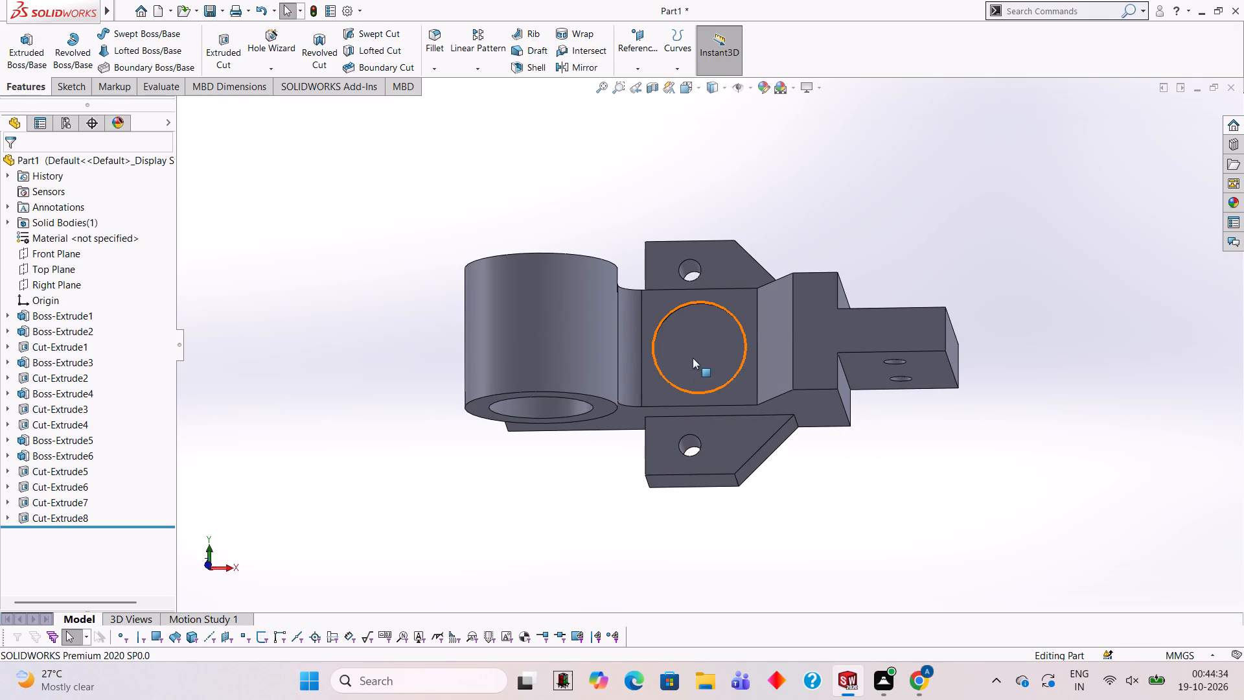
{"action": "left_click", "coordinate": [693, 358]}
{"action": "left_click", "coordinate": [746, 323]}
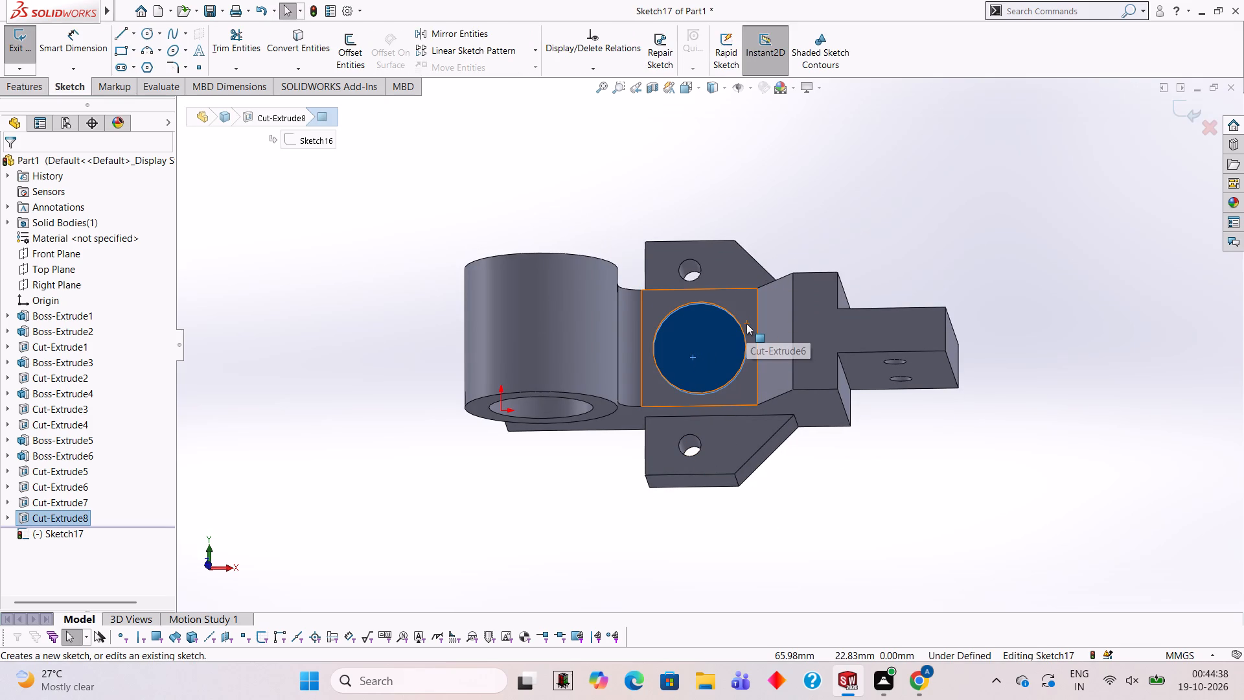
{"action": "key", "text": "ctrl+8"}
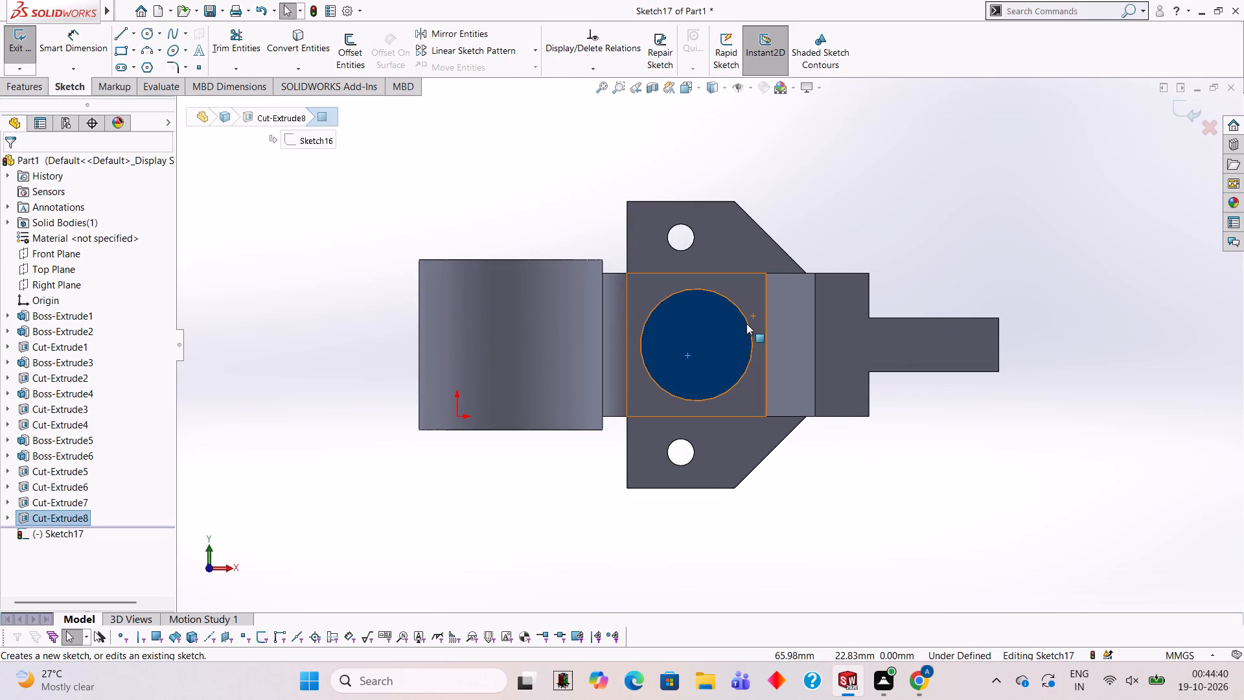
{"action": "left_click", "coordinate": [154, 32]}
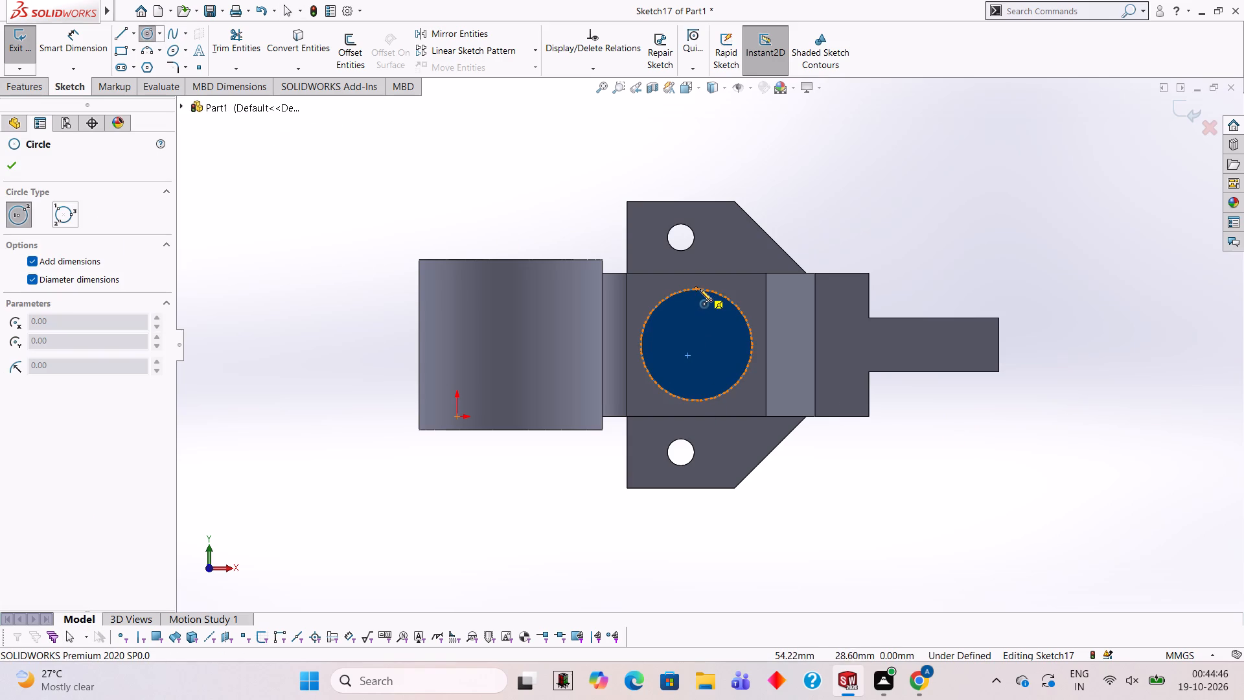
{"action": "left_click", "coordinate": [697, 344]}
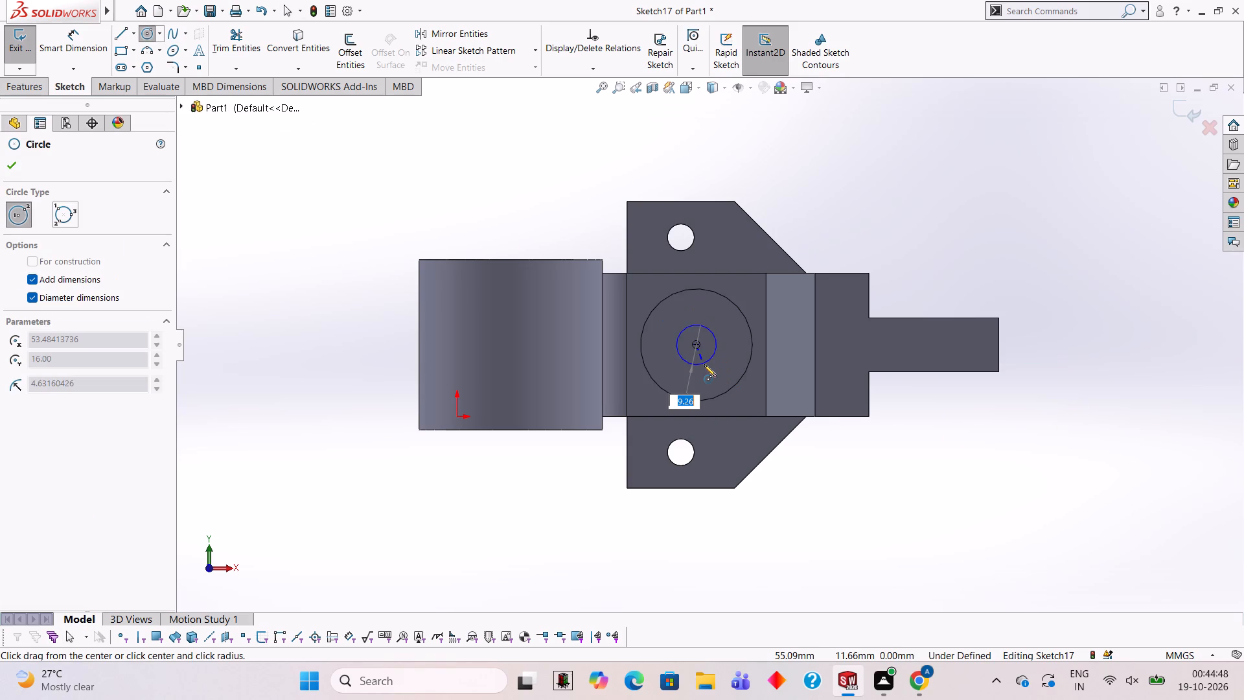
{"action": "type", "text": "12"}
{"action": "key", "text": "Return"}
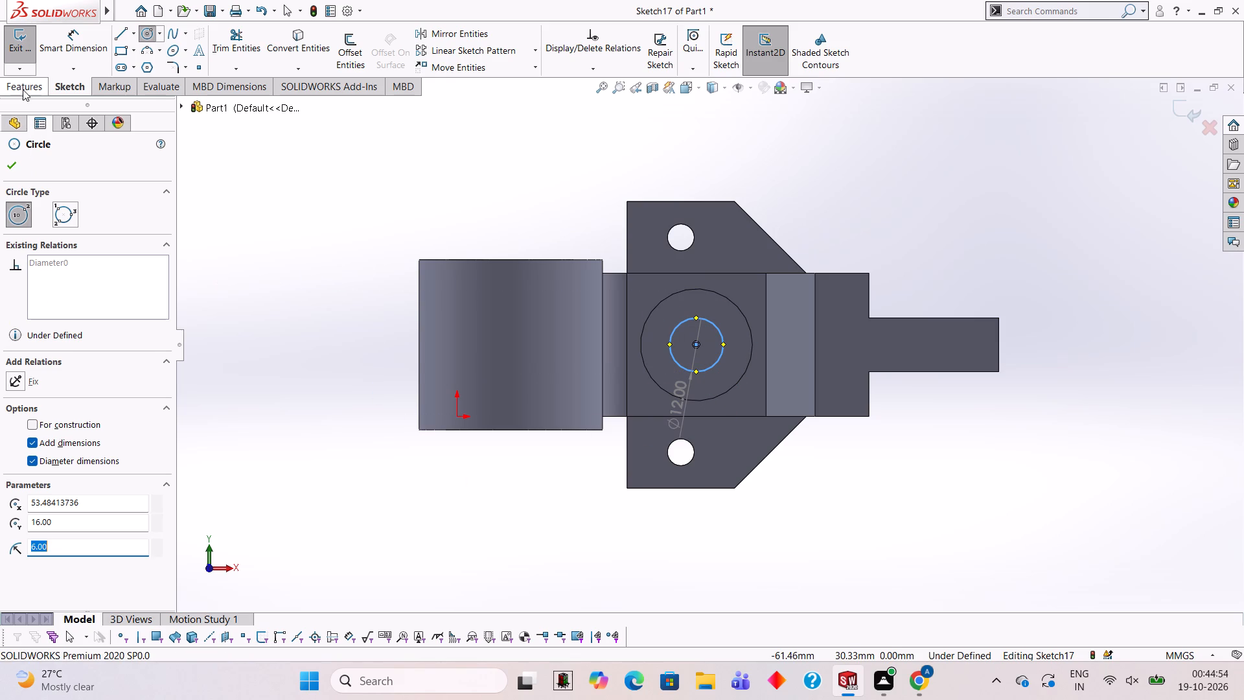
{"action": "left_click", "coordinate": [12, 168]}
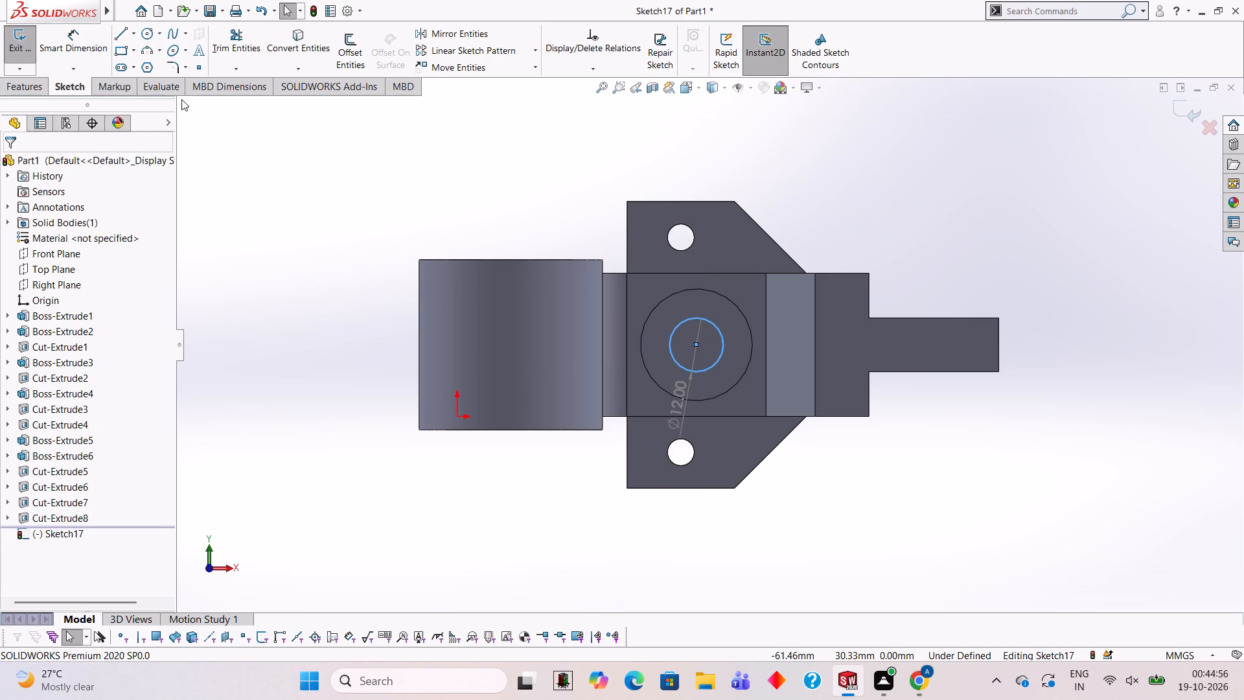
Cut the 12 mm circle down from the recess floor through the block with a blind extruded cut 30 mm deep.
{"action": "left_click", "coordinate": [37, 87]}
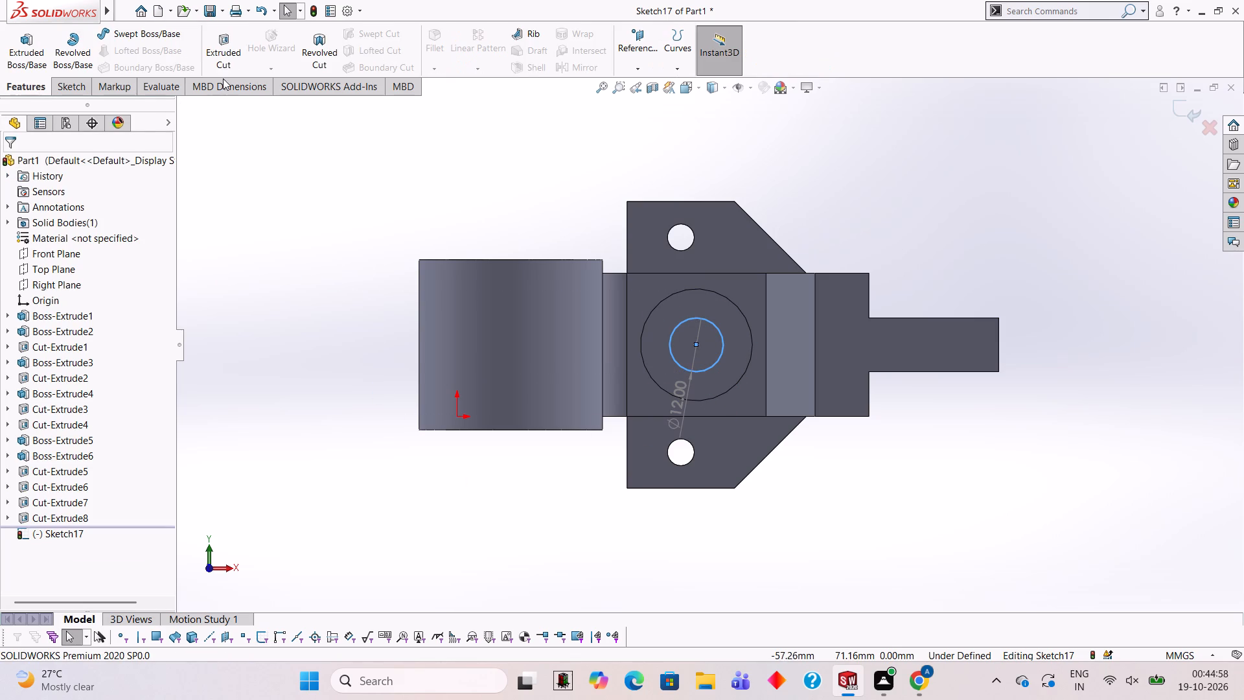
{"action": "left_click", "coordinate": [217, 55]}
{"action": "middle_click_drag", "start_coordinate": [879, 491], "coordinate": [883, 411]}
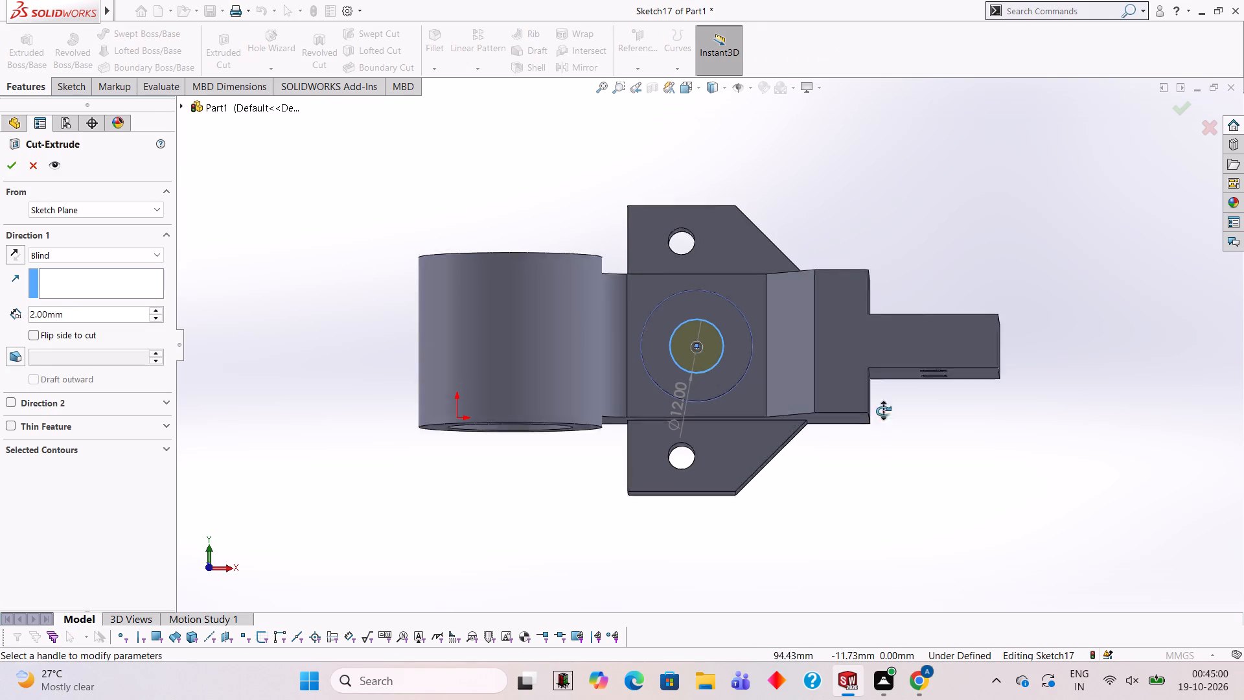
{"action": "middle_click_drag", "start_coordinate": [883, 411], "coordinate": [864, 219]}
{"action": "left_click", "coordinate": [109, 313]}
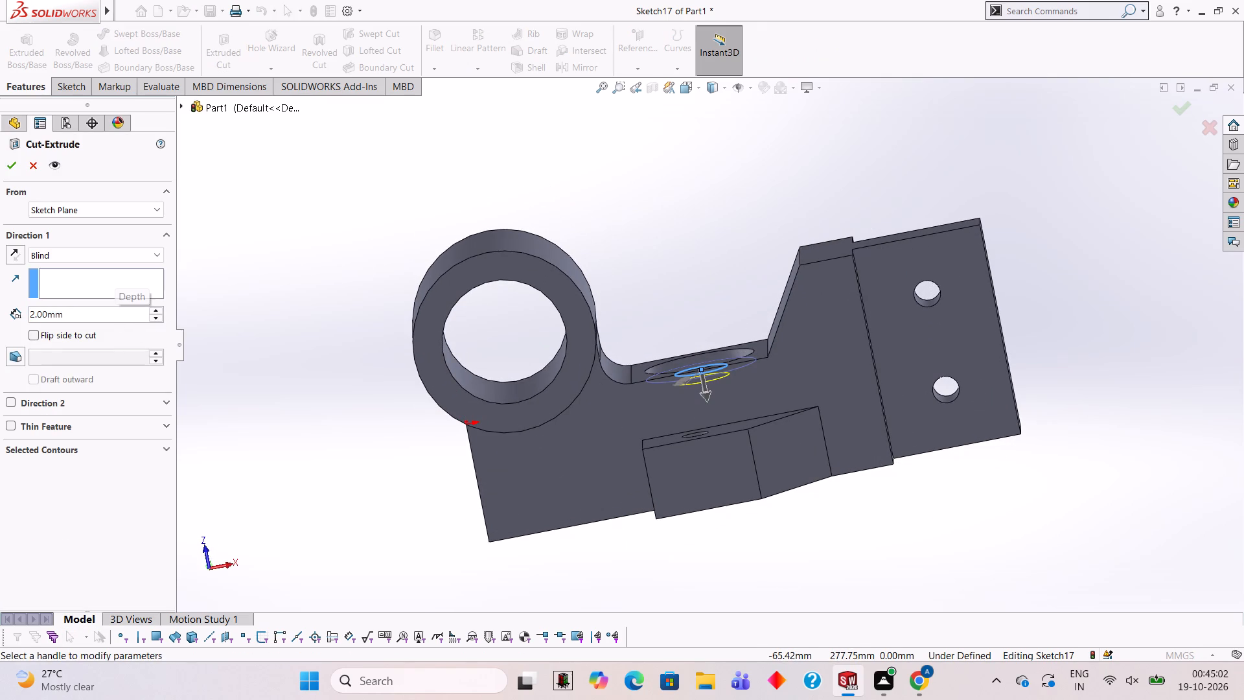
{"action": "key", "text": "BackSpace"}
{"action": "key", "text": "BackSpace"}
{"action": "key", "text": "BackSpace"}
{"action": "key", "text": "BackSpace"}
{"action": "key", "text": "BackSpace"}
{"action": "key", "text": "BackSpace"}
{"action": "key", "text": "BackSpace"}
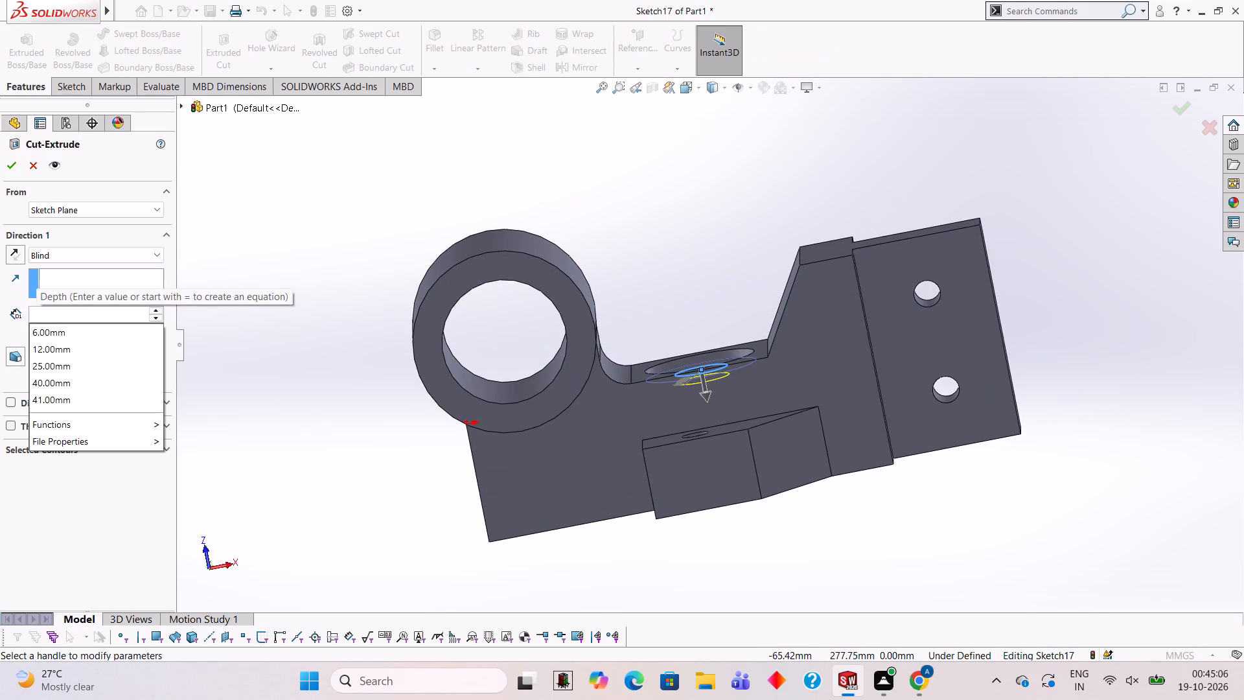
{"action": "key", "text": "BackSpace"}
{"action": "type", "text": "30"}
{"action": "key", "text": "Return"}
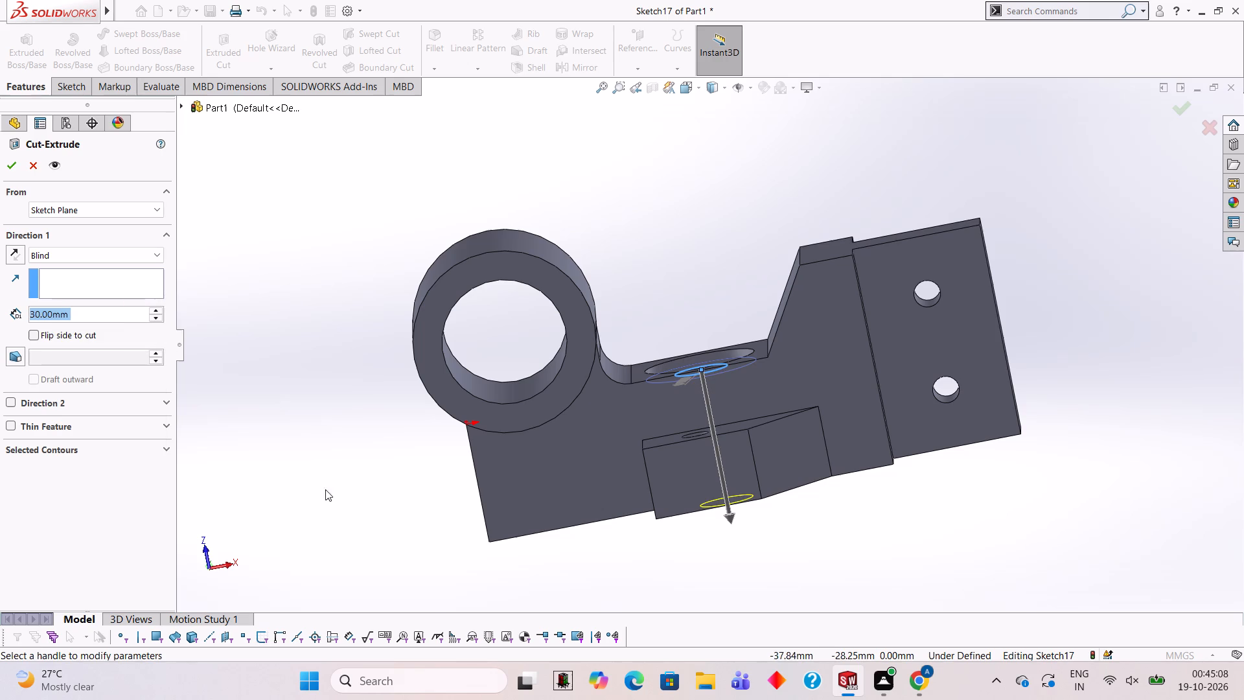
{"action": "middle_click_drag", "start_coordinate": [479, 471], "coordinate": [500, 356]}
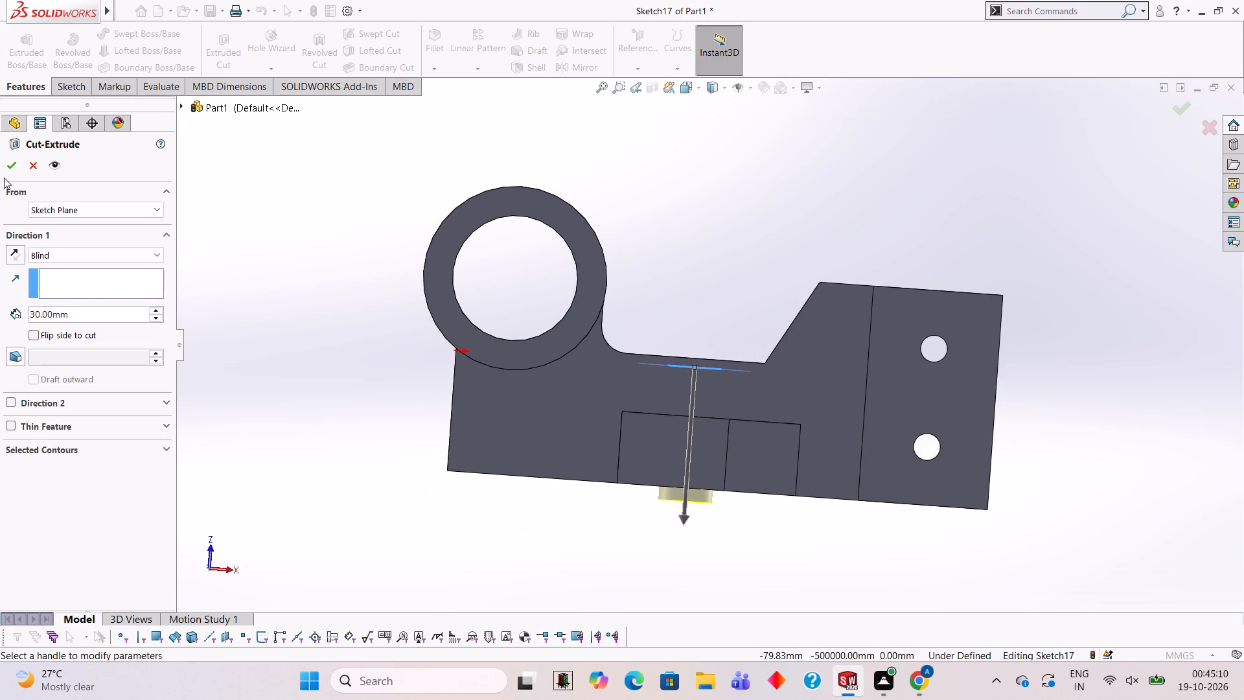
{"action": "left_click", "coordinate": [5, 173]}
{"action": "left_click", "coordinate": [232, 191]}
Examine the part from several angles, checking the concentric hole, cylinder, side bosses and end tab.
{"action": "middle_click_drag", "start_coordinate": [529, 275], "coordinate": [566, 423]}
{"action": "scroll", "coordinate": [578, 420], "scroll_direction": "up", "scroll_amount": 3}
{"action": "middle_click_drag", "start_coordinate": [770, 368], "coordinate": [749, 369]}
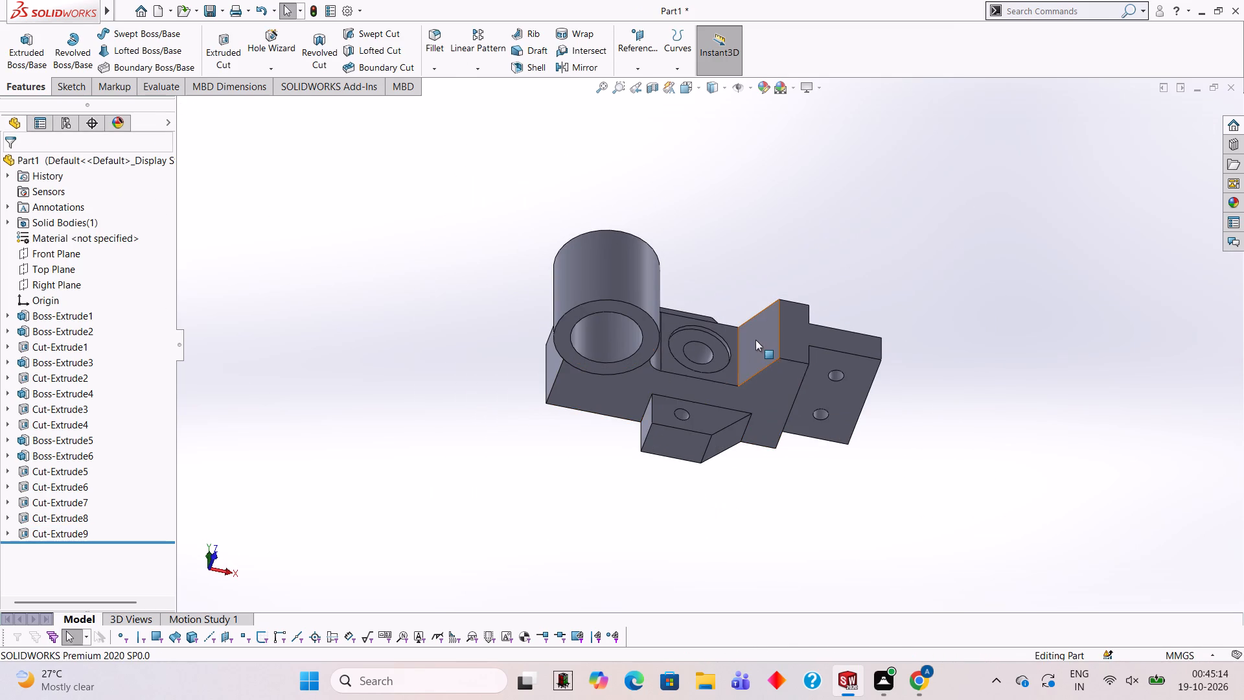
{"action": "scroll", "coordinate": [901, 426], "scroll_direction": "up", "scroll_amount": 1}
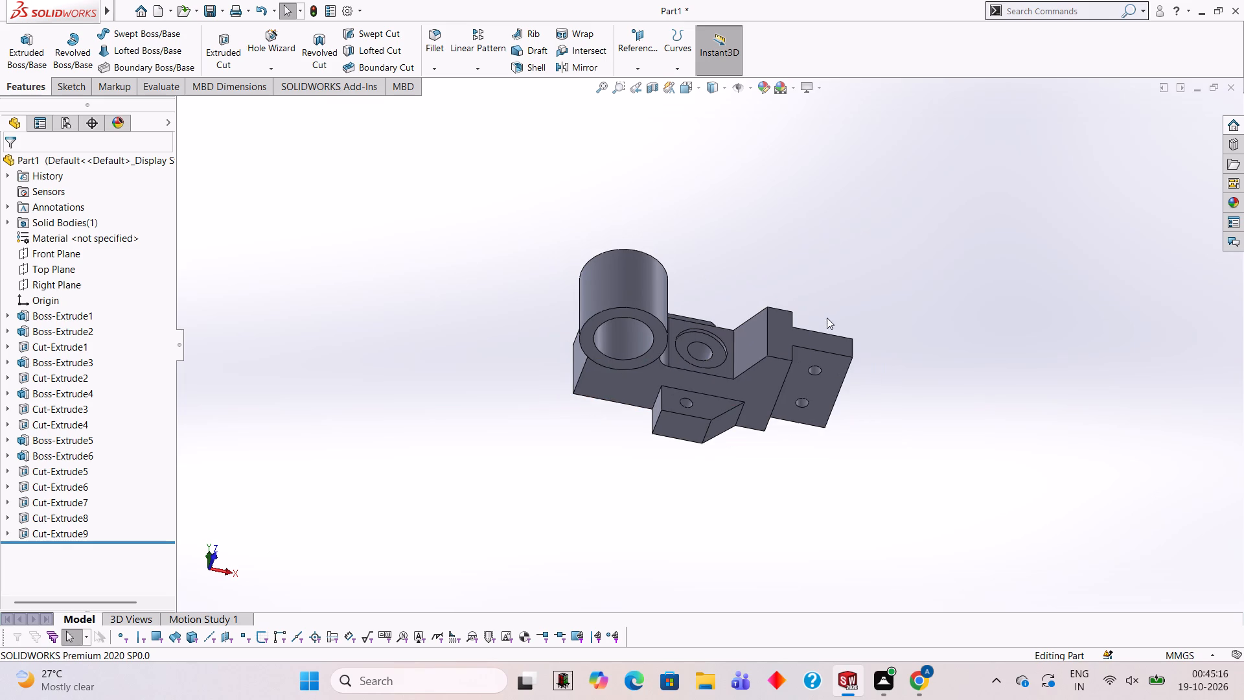
{"action": "middle_click_drag", "start_coordinate": [817, 323], "coordinate": [805, 330]}
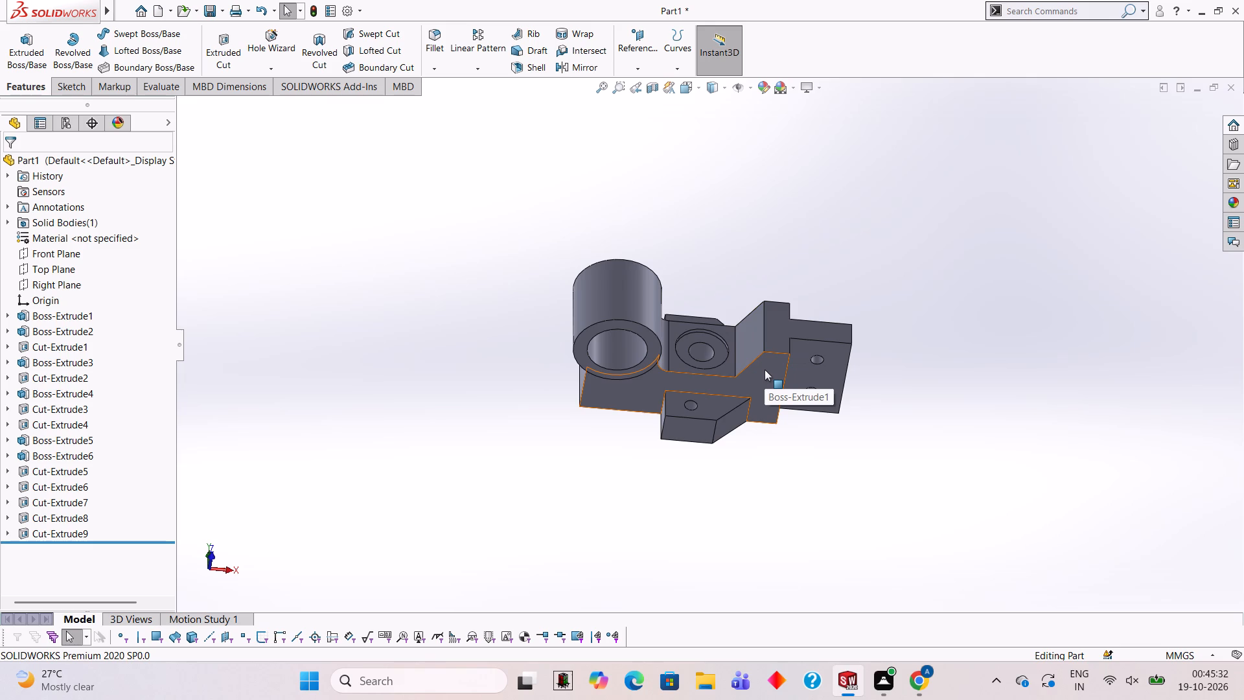
{"action": "middle_click_drag", "start_coordinate": [673, 244], "coordinate": [691, 274]}
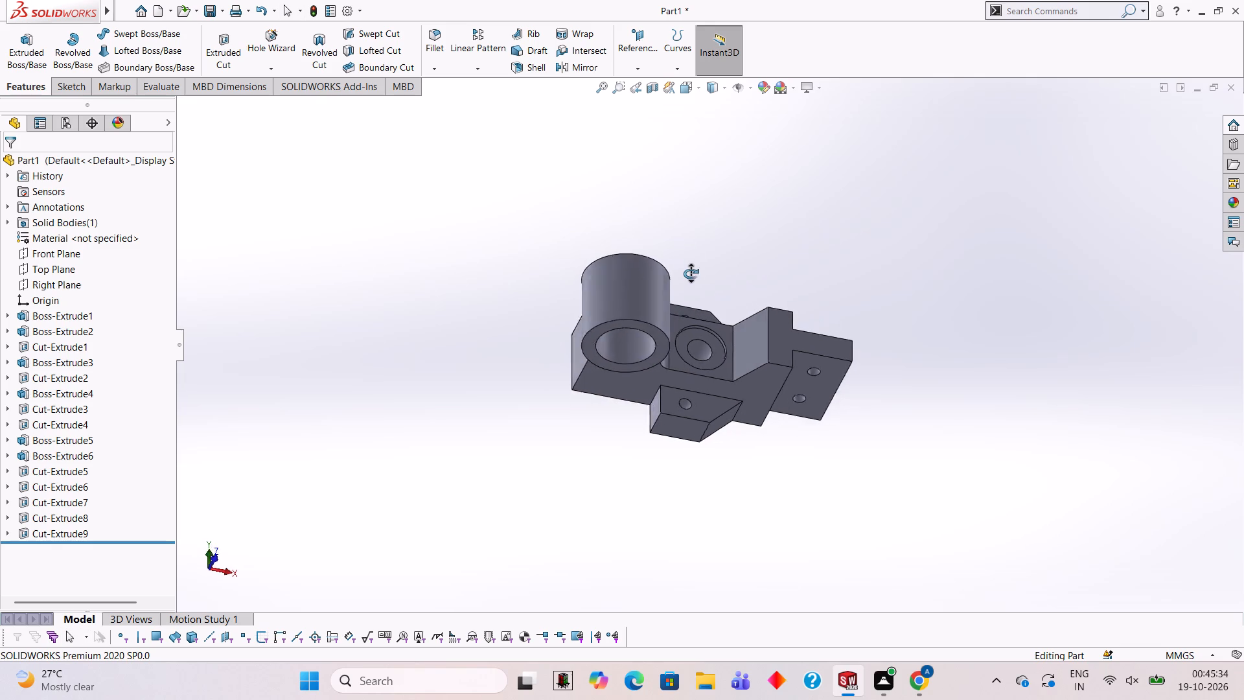
{"action": "middle_click_drag", "start_coordinate": [691, 274], "coordinate": [669, 236]}
{"action": "middle_click_drag", "start_coordinate": [815, 406], "coordinate": [809, 484]}
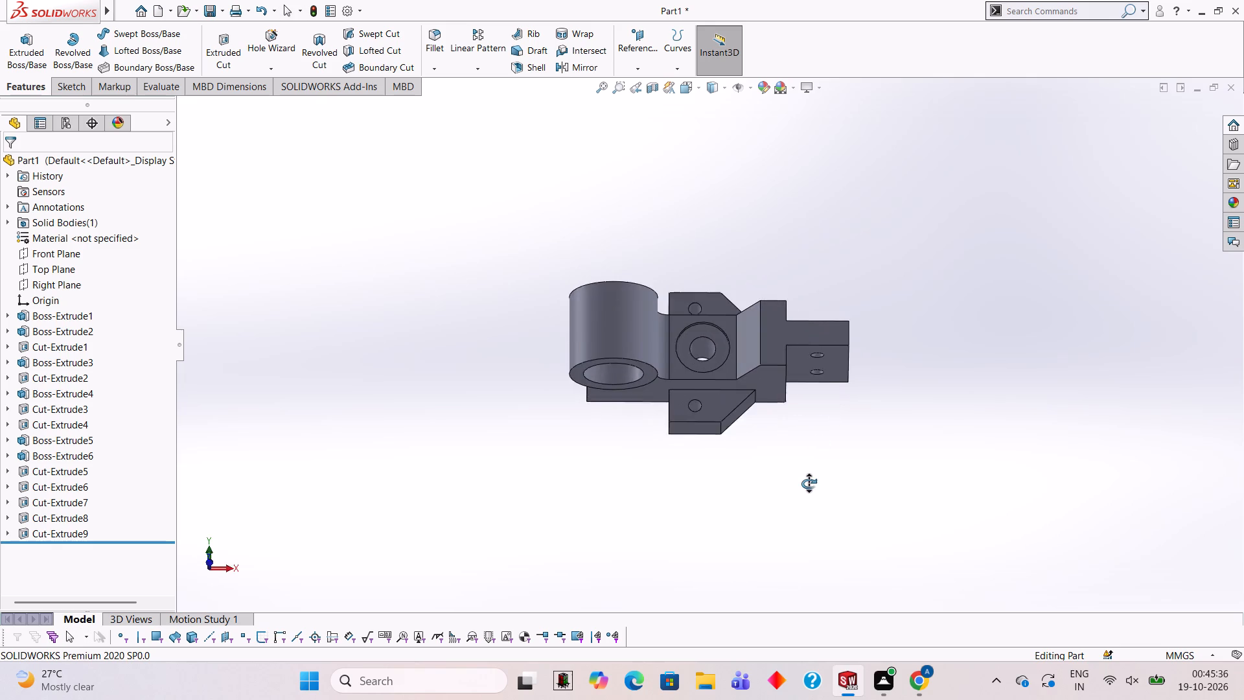
{"action": "middle_click_drag", "start_coordinate": [809, 484], "coordinate": [770, 417]}
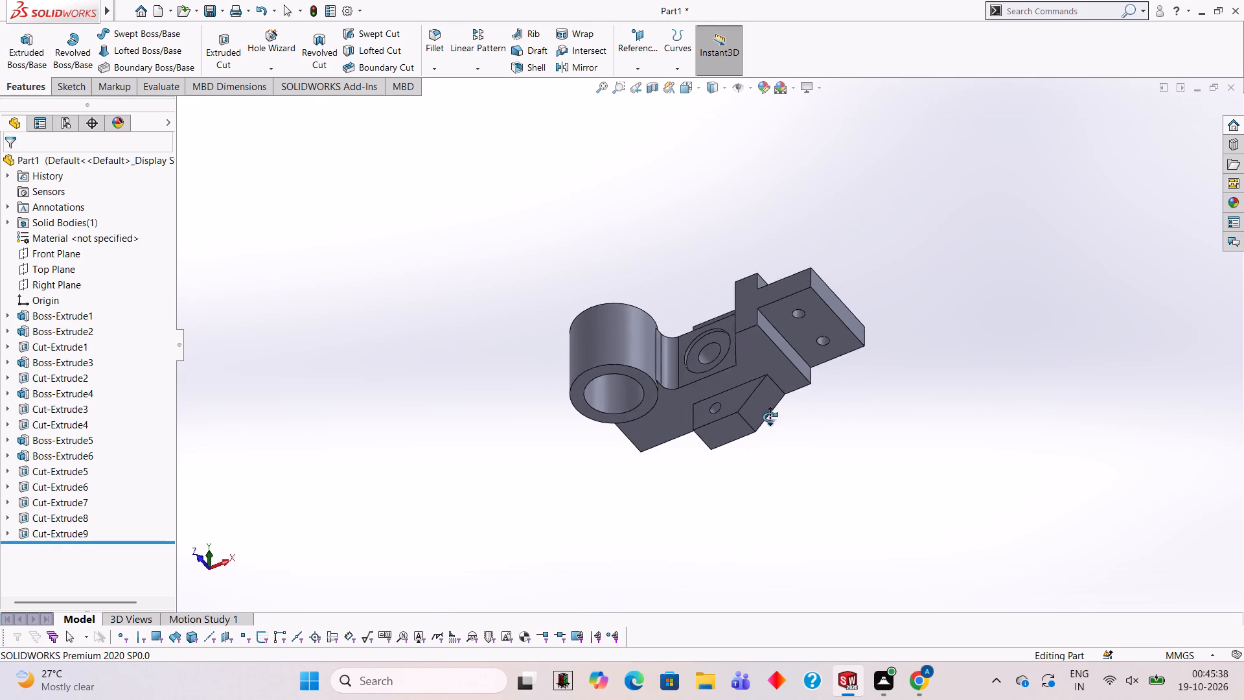
{"action": "middle_click_drag", "start_coordinate": [770, 417], "coordinate": [779, 432]}
Set up a reference plane offset from the Right Plane, with the offset flipped to the cylinder's outer side.
{"action": "left_click", "coordinate": [641, 67]}
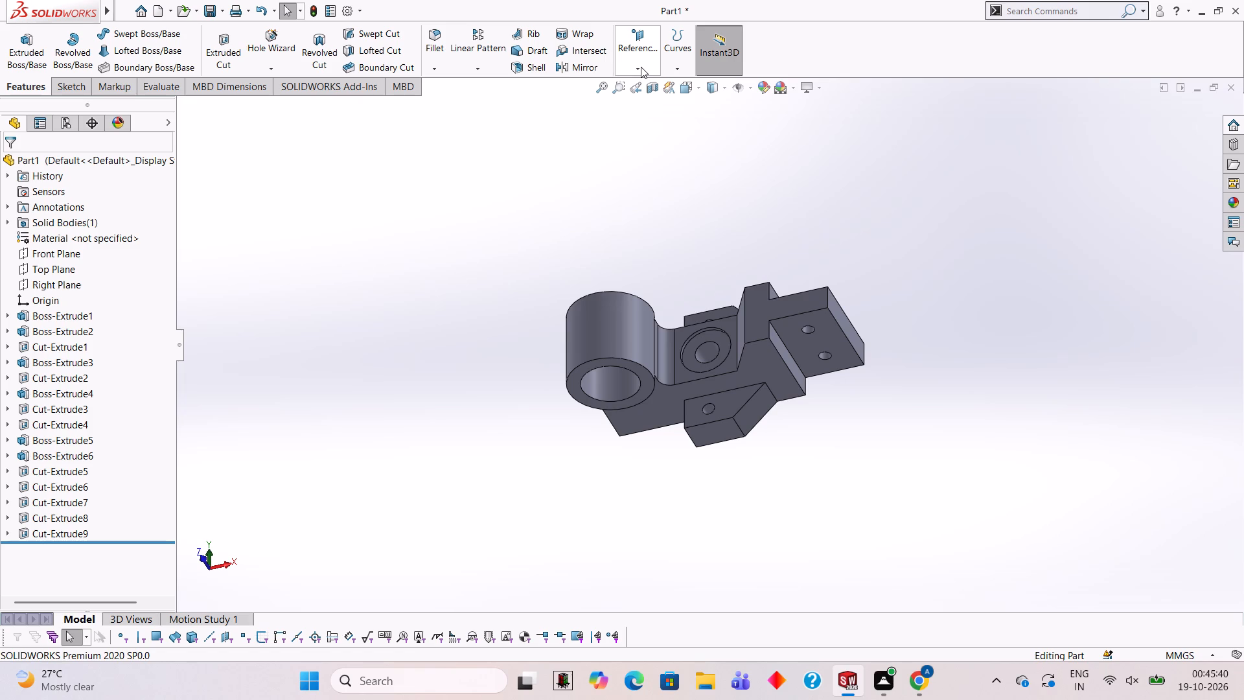
{"action": "left_click", "coordinate": [638, 89]}
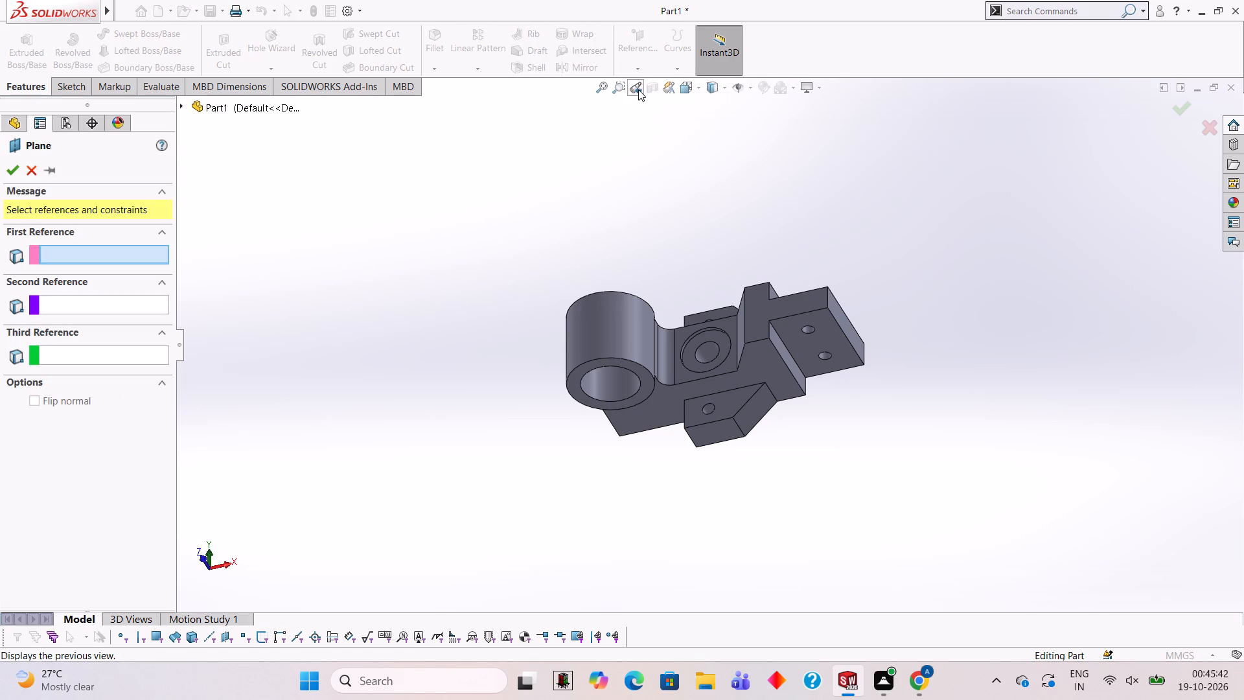
{"action": "left_click", "coordinate": [256, 108]}
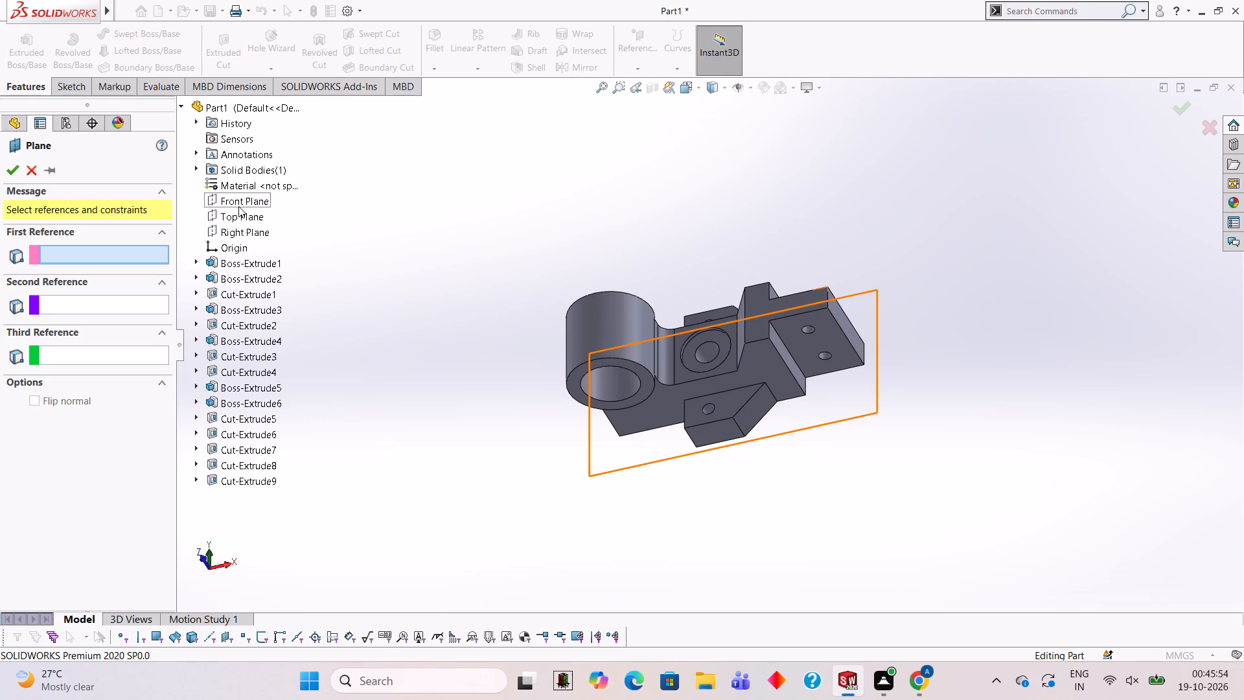
{"action": "left_click", "coordinate": [238, 226]}
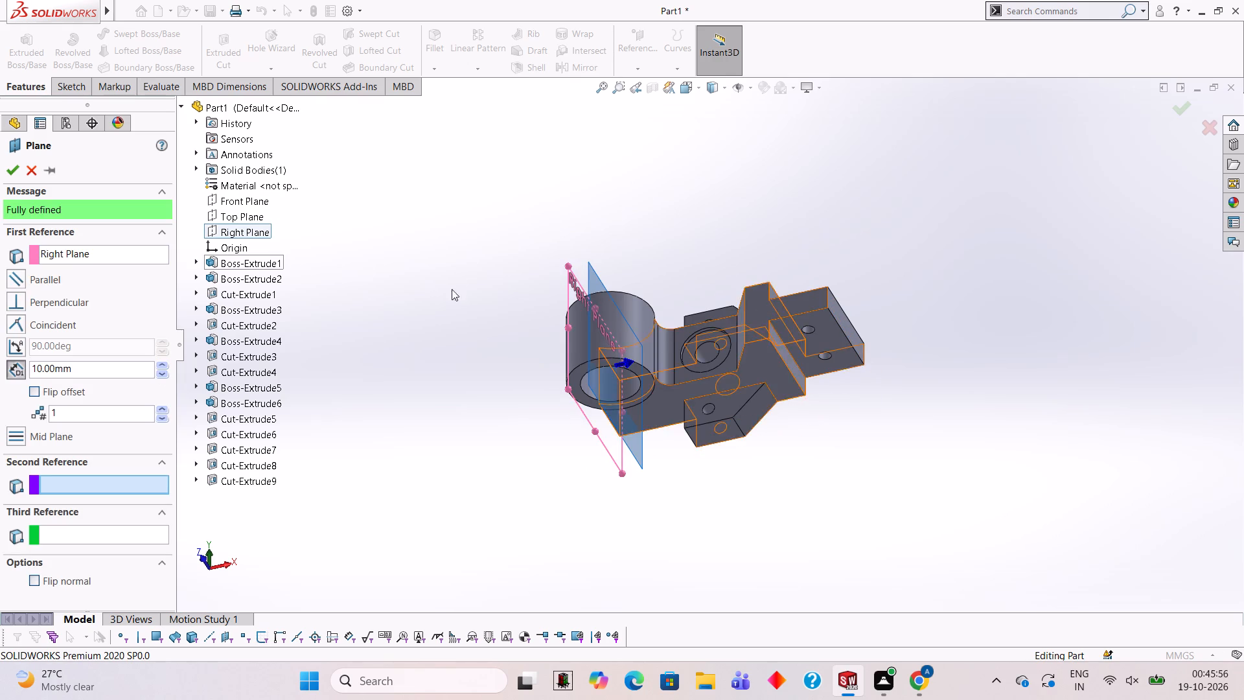
{"action": "scroll", "coordinate": [557, 299], "scroll_direction": "down", "scroll_amount": 1}
{"action": "middle_click_drag", "start_coordinate": [527, 270], "coordinate": [568, 206]}
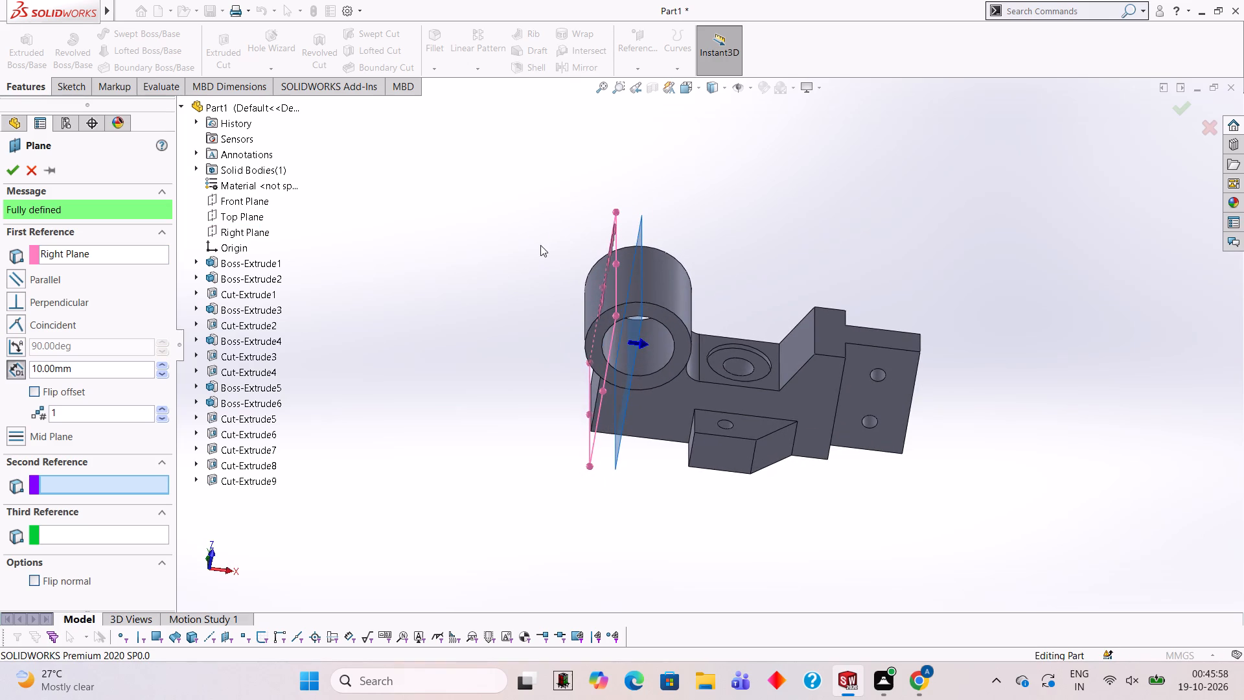
{"action": "middle_click_drag", "start_coordinate": [540, 243], "coordinate": [536, 222]}
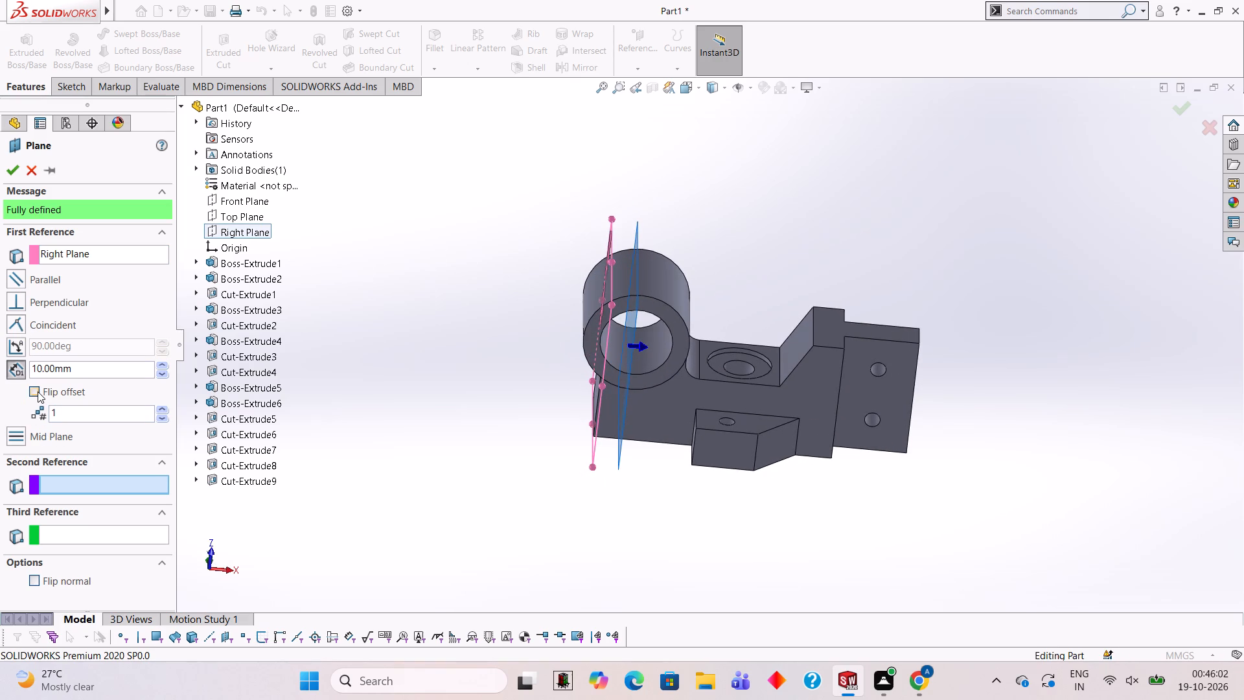
{"action": "left_click", "coordinate": [37, 391]}
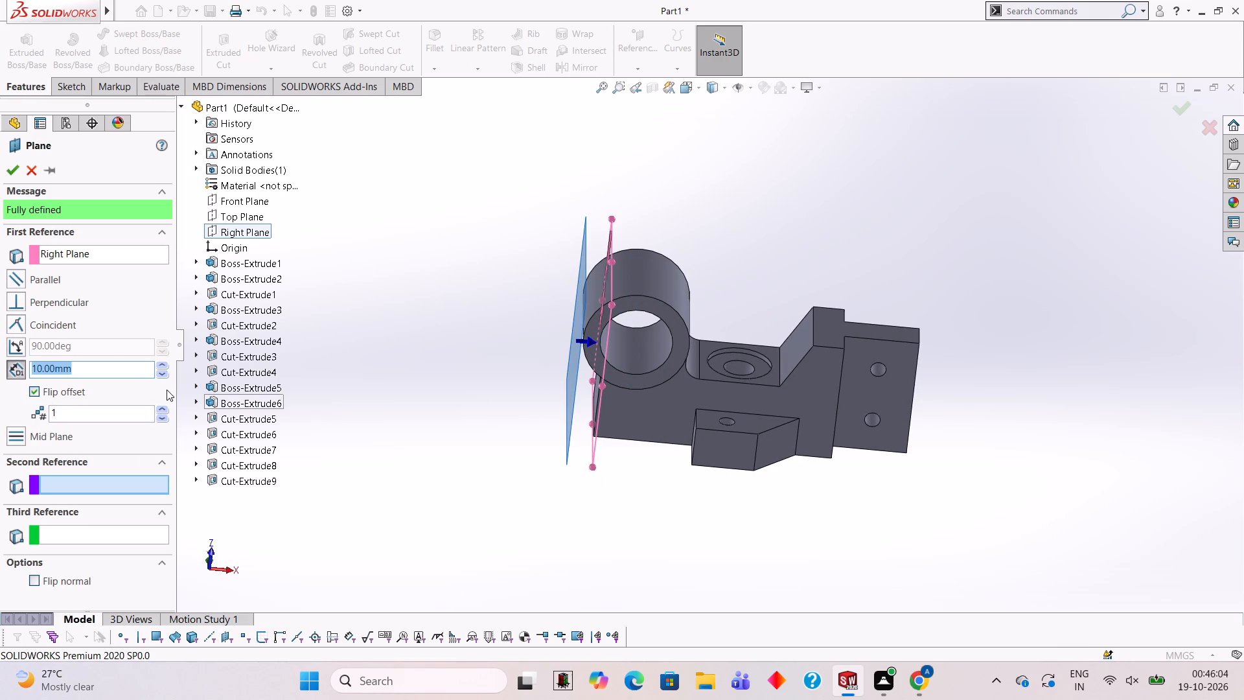
{"action": "middle_click_drag", "start_coordinate": [540, 401], "coordinate": [551, 408]}
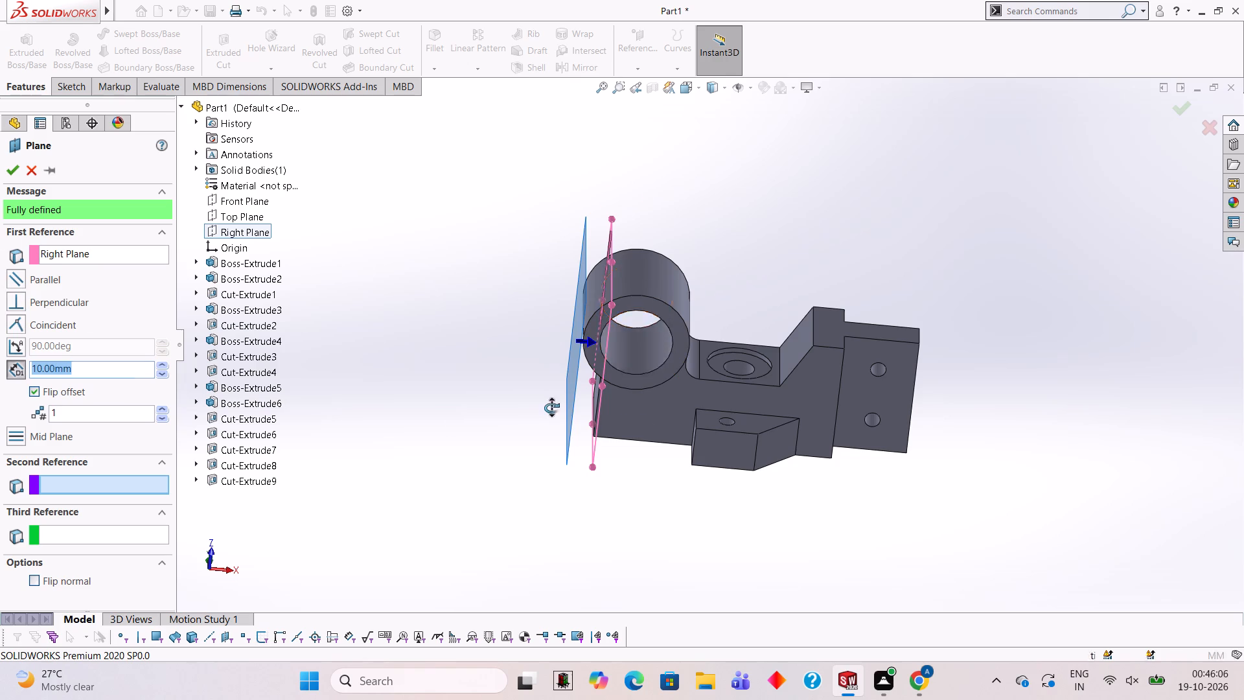
{"action": "middle_click_drag", "start_coordinate": [551, 408], "coordinate": [532, 312]}
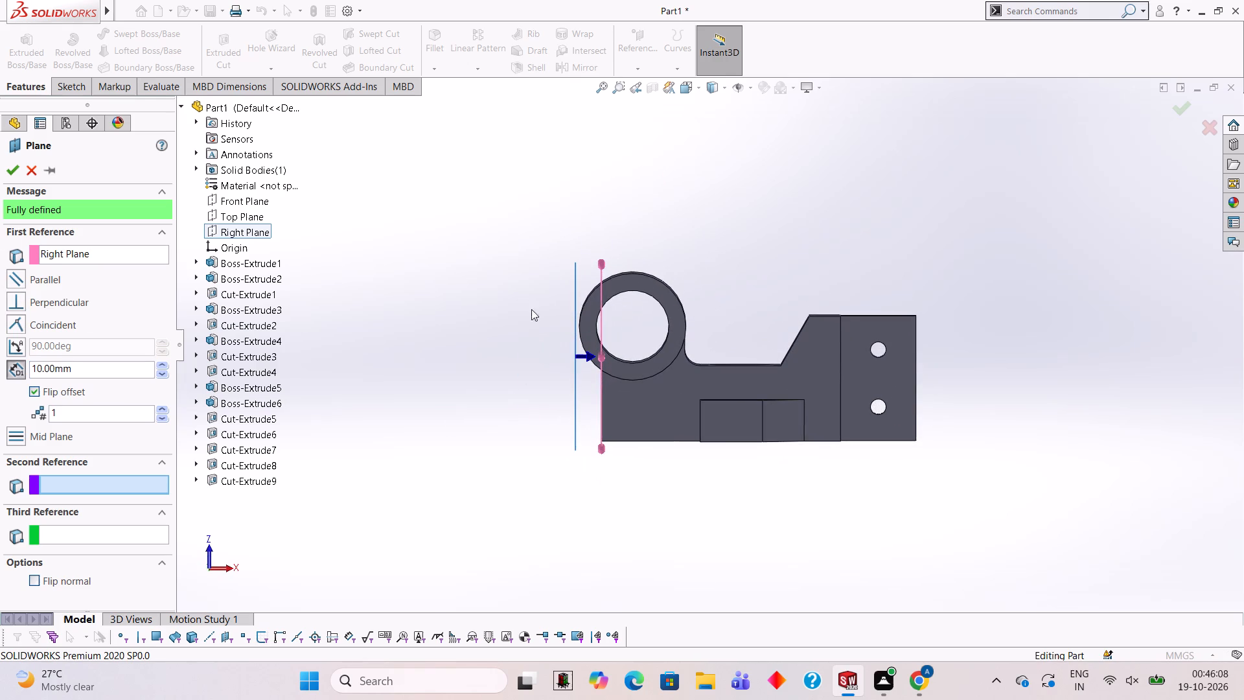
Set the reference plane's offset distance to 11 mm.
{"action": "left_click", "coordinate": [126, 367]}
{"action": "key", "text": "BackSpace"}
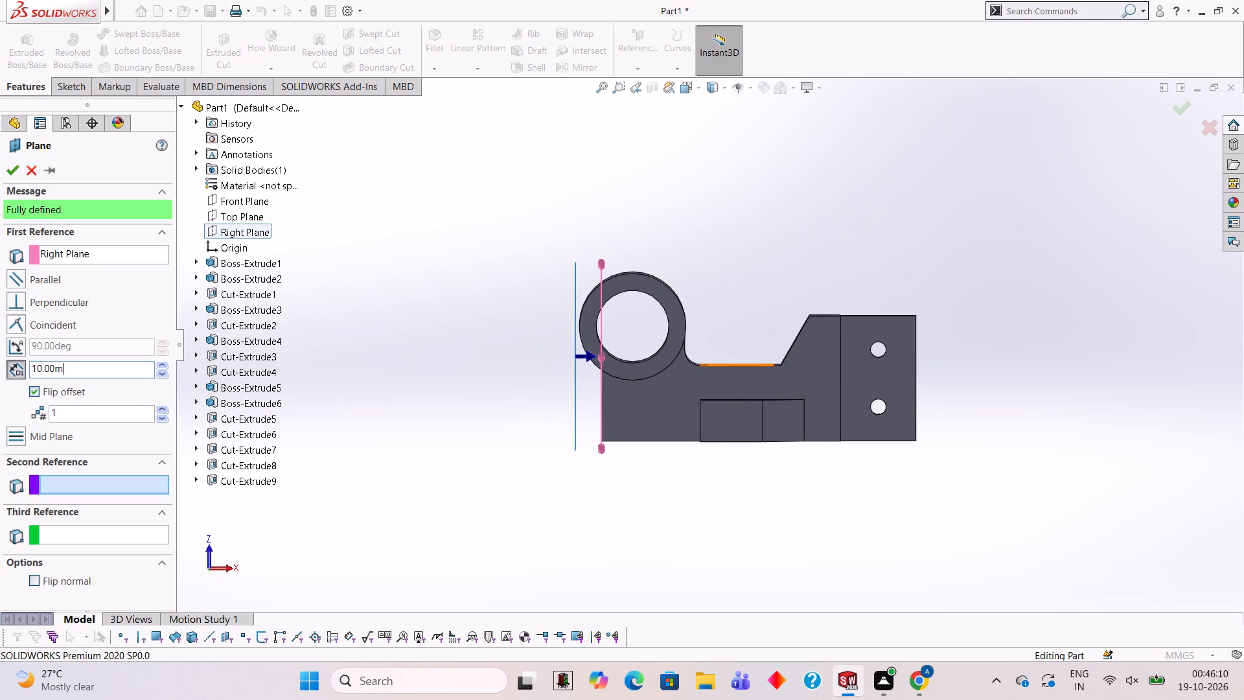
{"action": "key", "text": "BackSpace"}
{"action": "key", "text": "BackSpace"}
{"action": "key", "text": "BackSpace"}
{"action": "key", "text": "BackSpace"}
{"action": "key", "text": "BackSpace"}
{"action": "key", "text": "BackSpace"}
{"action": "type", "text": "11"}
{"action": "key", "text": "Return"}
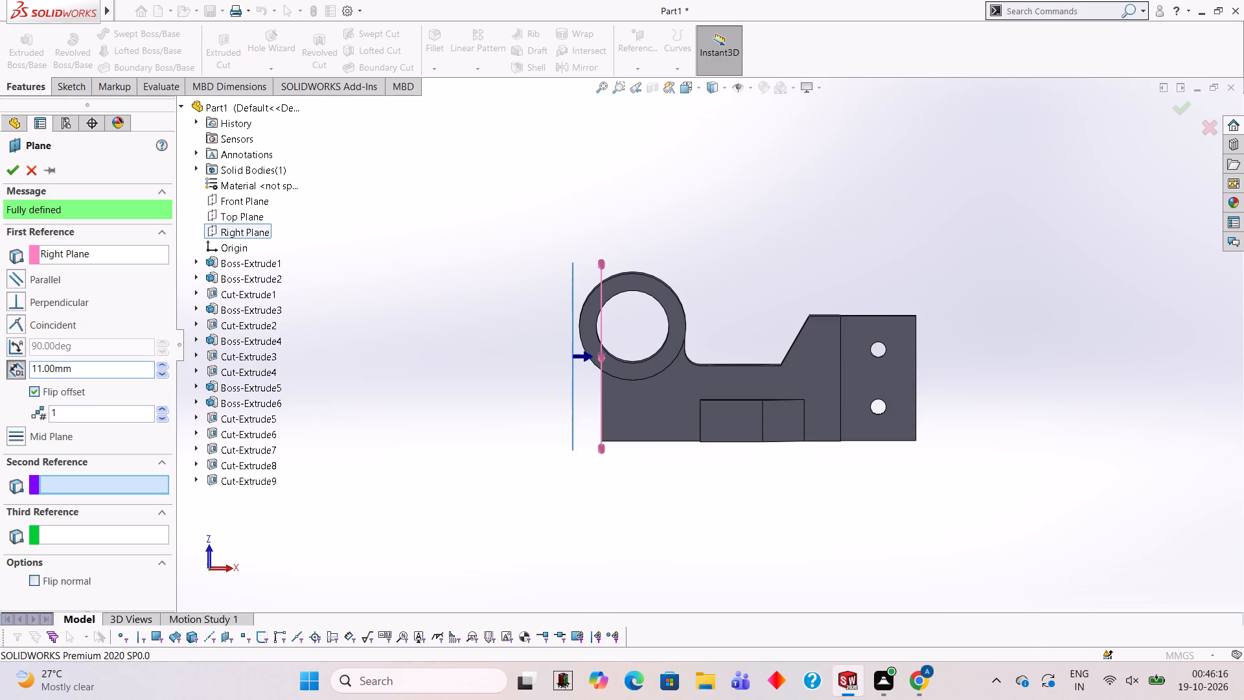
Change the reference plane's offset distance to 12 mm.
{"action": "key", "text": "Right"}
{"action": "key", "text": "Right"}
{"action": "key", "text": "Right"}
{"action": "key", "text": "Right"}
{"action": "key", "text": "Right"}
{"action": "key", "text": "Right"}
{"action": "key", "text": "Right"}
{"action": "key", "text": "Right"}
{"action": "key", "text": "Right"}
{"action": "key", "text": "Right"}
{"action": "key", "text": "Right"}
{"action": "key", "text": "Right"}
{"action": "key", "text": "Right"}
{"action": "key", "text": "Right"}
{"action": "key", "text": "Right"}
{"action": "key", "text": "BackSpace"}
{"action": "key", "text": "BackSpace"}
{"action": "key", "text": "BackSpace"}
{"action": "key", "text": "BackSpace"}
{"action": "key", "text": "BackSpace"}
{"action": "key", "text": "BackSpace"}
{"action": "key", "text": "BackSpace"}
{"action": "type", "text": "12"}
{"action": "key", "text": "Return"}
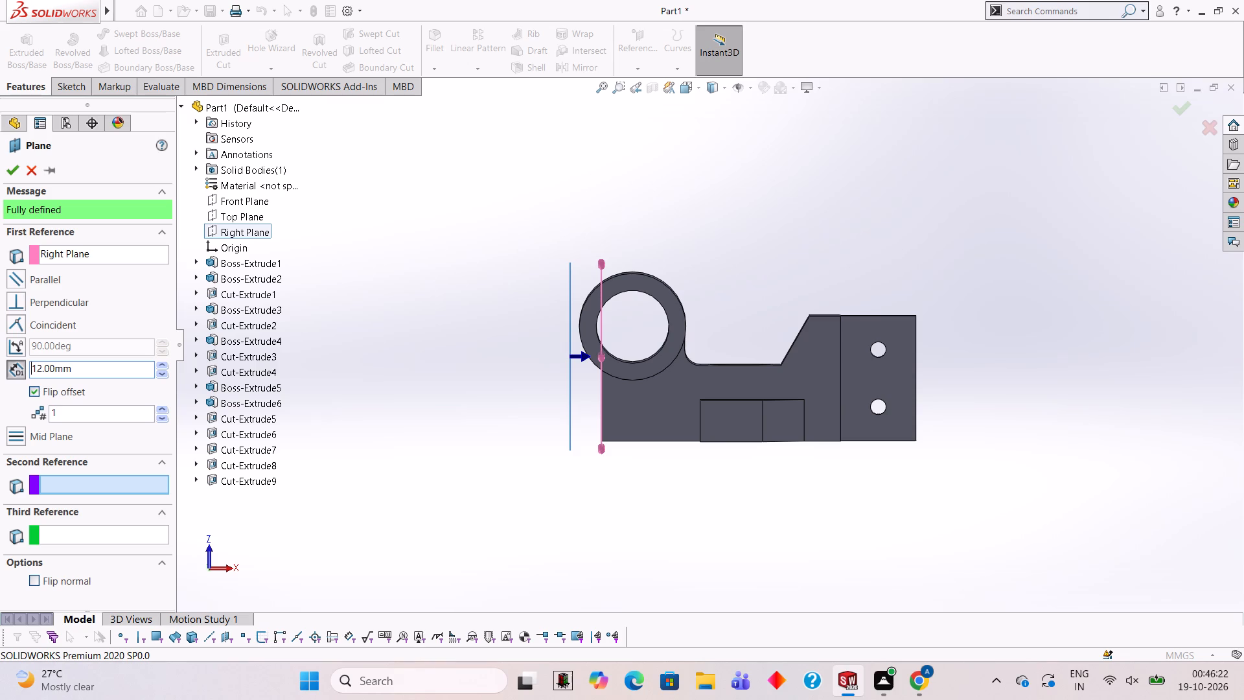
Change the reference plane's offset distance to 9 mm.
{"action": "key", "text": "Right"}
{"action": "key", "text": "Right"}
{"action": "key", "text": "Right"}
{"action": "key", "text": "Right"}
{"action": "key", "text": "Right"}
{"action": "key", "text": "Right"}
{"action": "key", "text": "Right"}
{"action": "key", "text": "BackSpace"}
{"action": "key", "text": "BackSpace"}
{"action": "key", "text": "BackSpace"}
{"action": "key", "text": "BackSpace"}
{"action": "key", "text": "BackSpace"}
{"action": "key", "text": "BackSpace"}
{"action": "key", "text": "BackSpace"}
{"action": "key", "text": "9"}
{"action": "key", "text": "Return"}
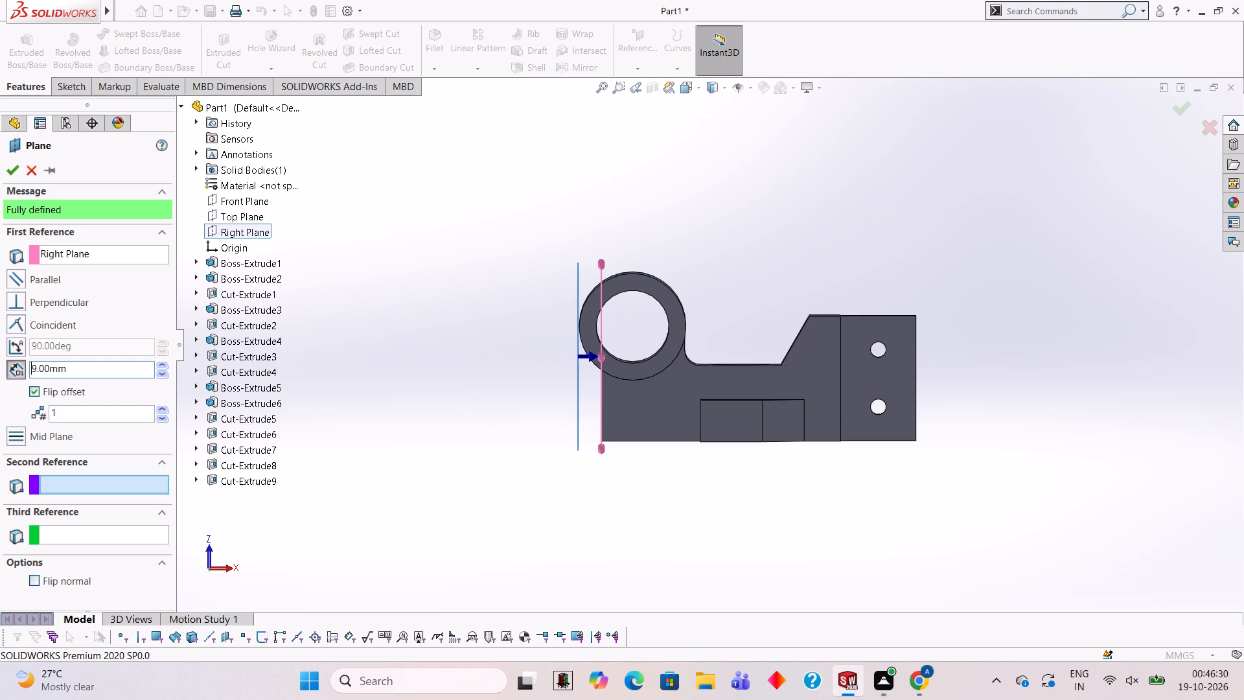
Set the reference plane's offset distance to 8 mm and create the plane.
{"action": "scroll", "coordinate": [603, 339], "scroll_direction": "down", "scroll_amount": 6}
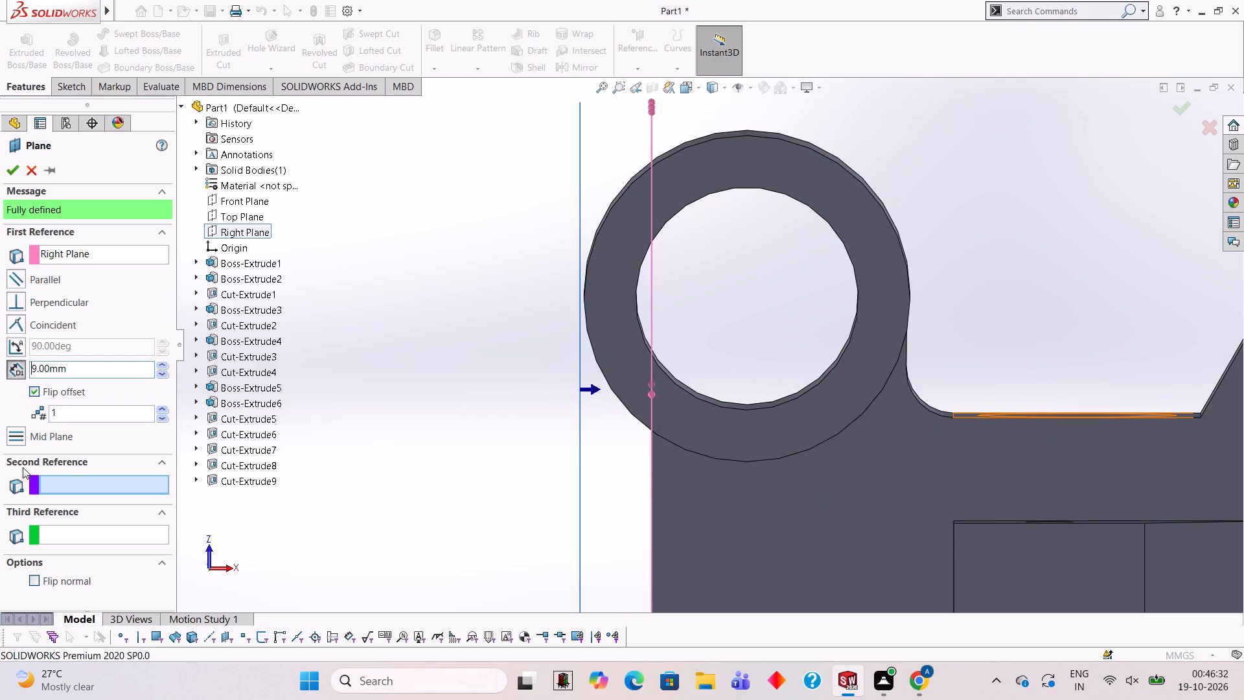
{"action": "left_click", "coordinate": [82, 373]}
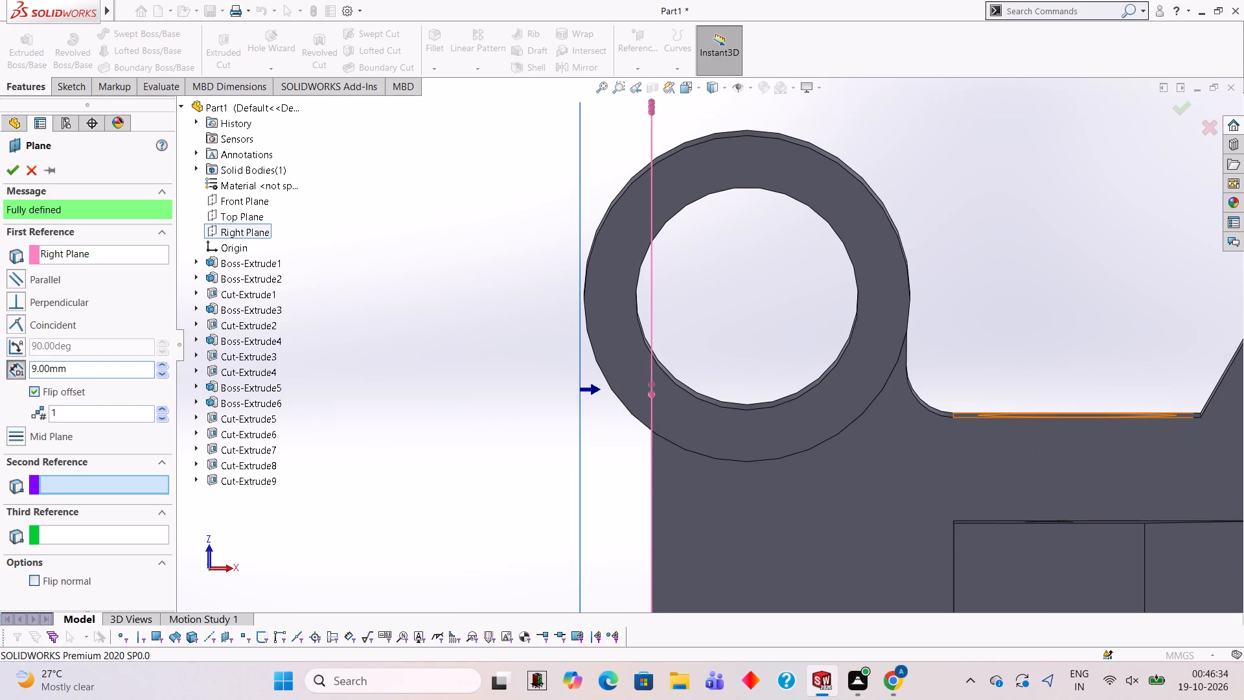
{"action": "key", "text": "BackSpace"}
{"action": "key", "text": "BackSpace"}
{"action": "key", "text": "BackSpace"}
{"action": "key", "text": "BackSpace"}
{"action": "key", "text": "BackSpace"}
{"action": "key", "text": "BackSpace"}
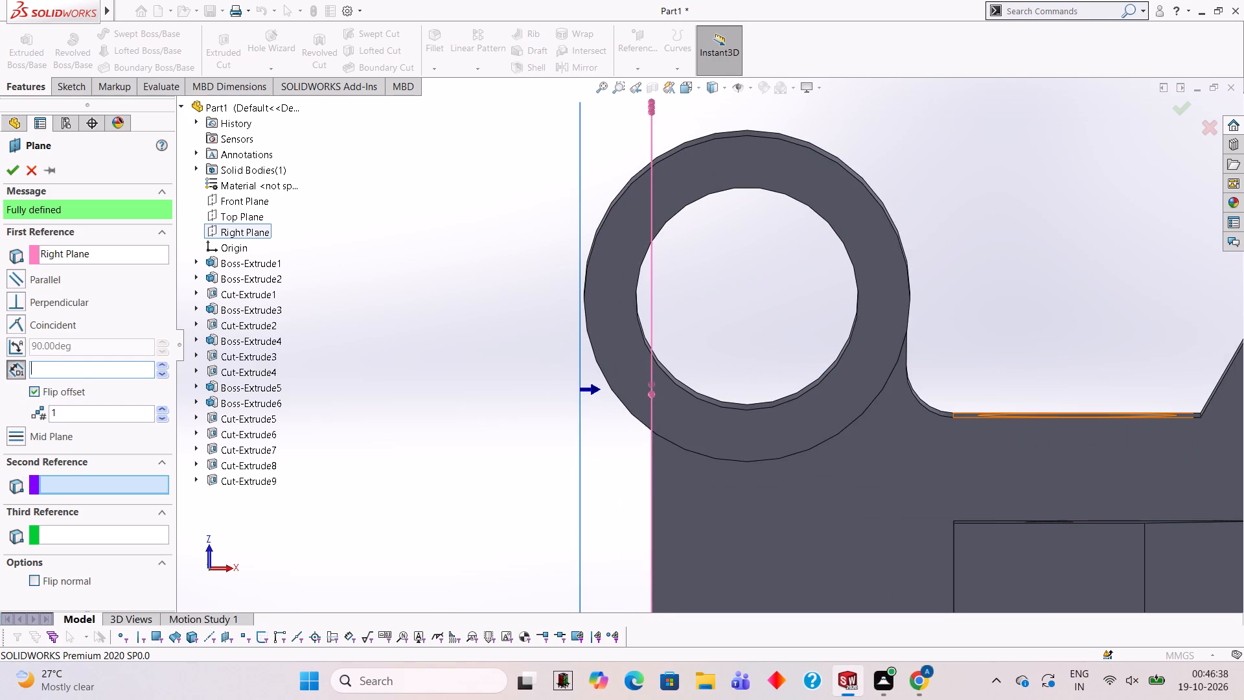
{"action": "key", "text": "8"}
{"action": "key", "text": "Return"}
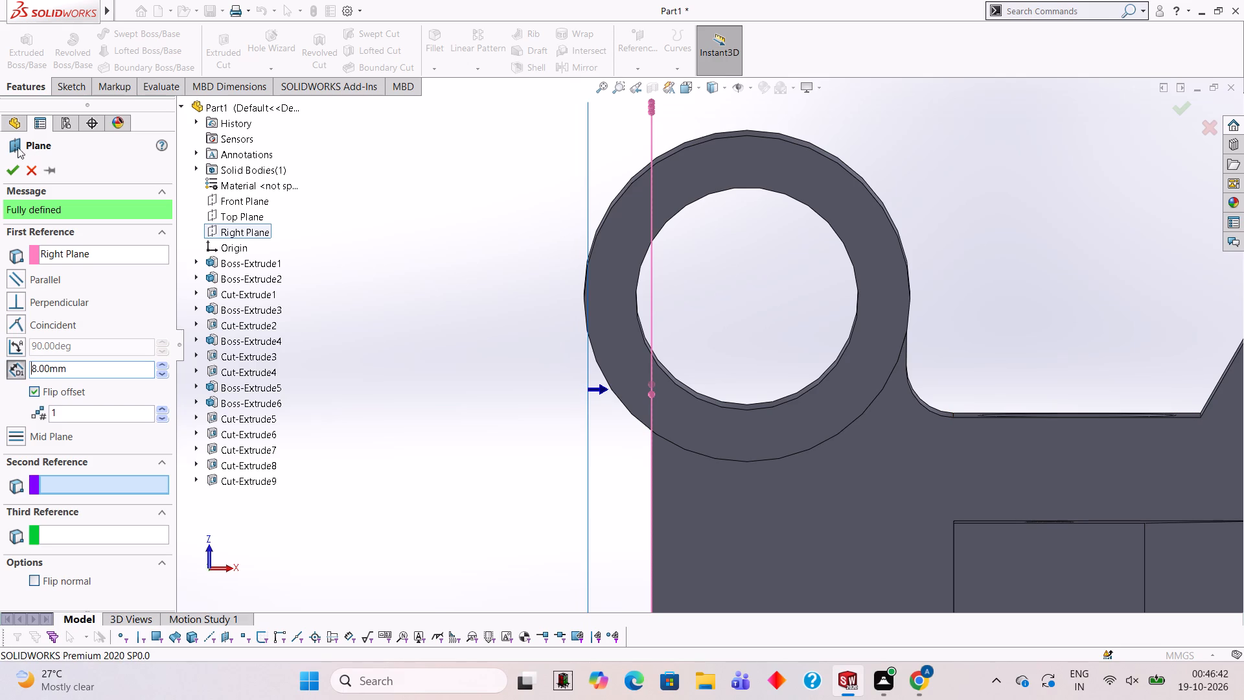
{"action": "left_click", "coordinate": [10, 170]}
{"action": "left_click", "coordinate": [358, 289]}
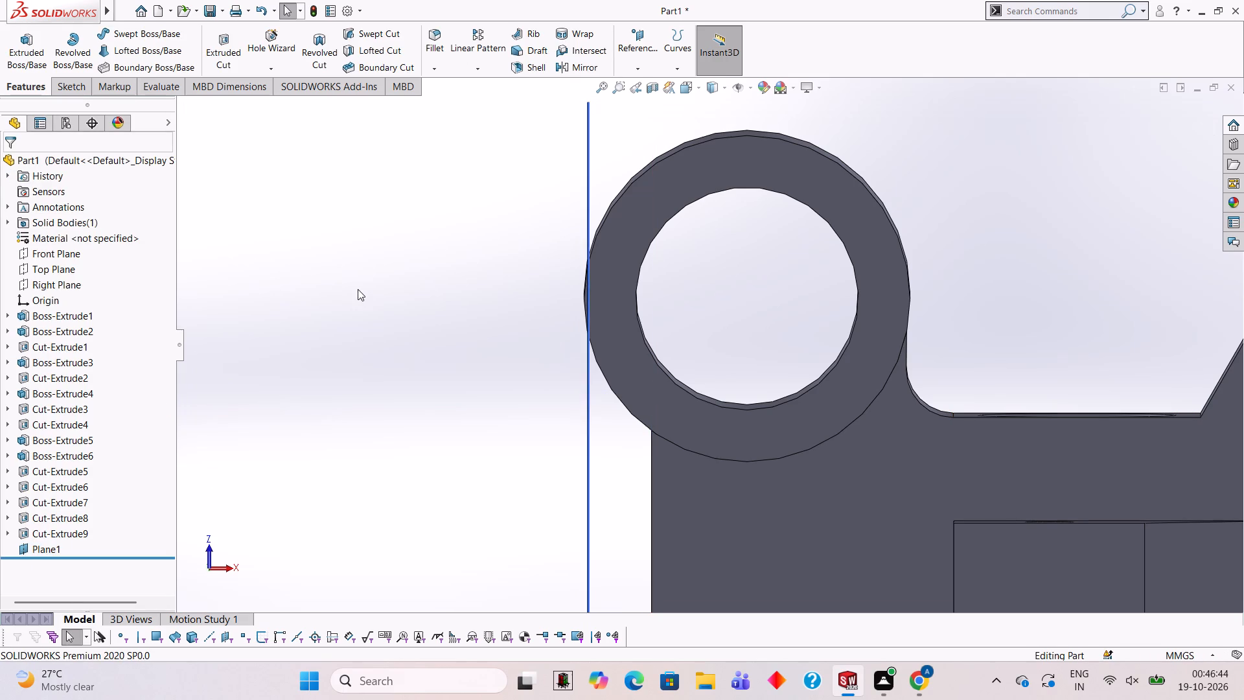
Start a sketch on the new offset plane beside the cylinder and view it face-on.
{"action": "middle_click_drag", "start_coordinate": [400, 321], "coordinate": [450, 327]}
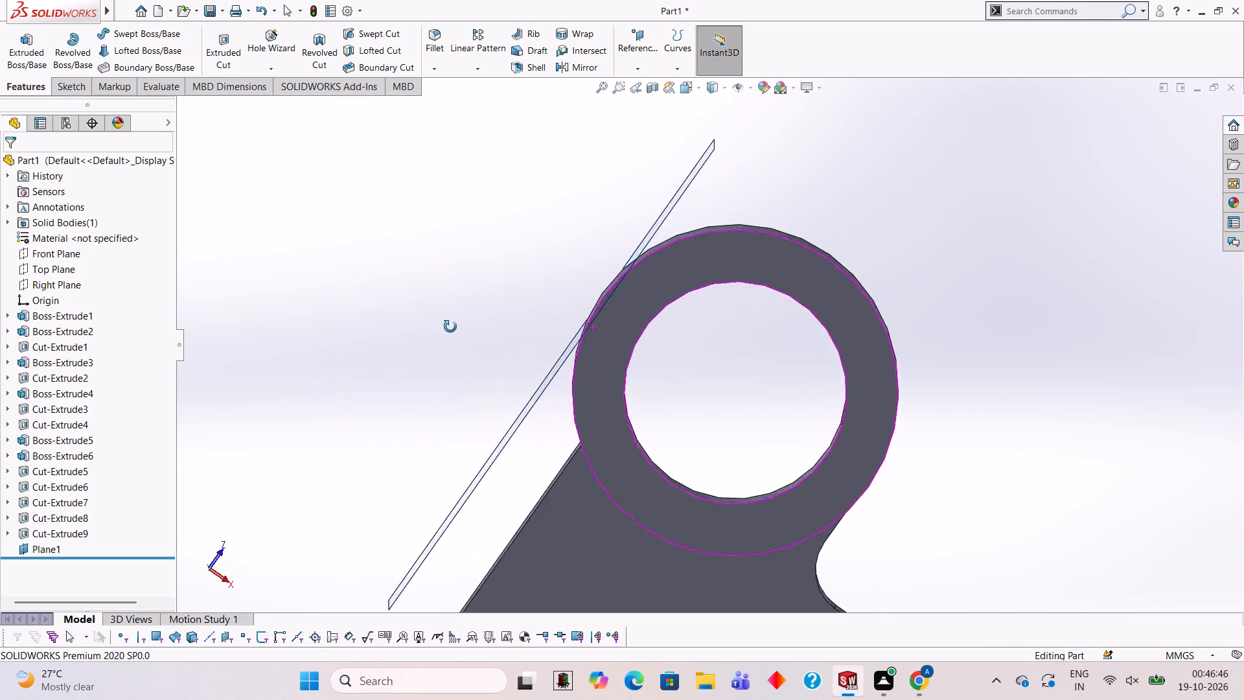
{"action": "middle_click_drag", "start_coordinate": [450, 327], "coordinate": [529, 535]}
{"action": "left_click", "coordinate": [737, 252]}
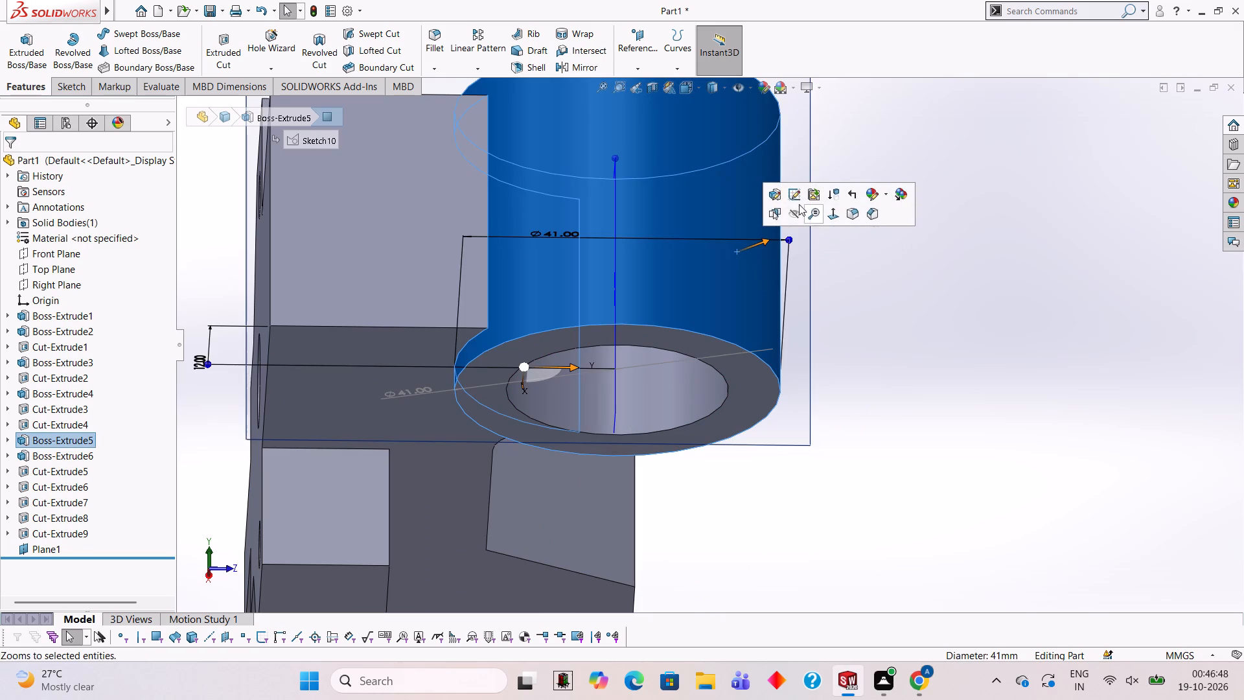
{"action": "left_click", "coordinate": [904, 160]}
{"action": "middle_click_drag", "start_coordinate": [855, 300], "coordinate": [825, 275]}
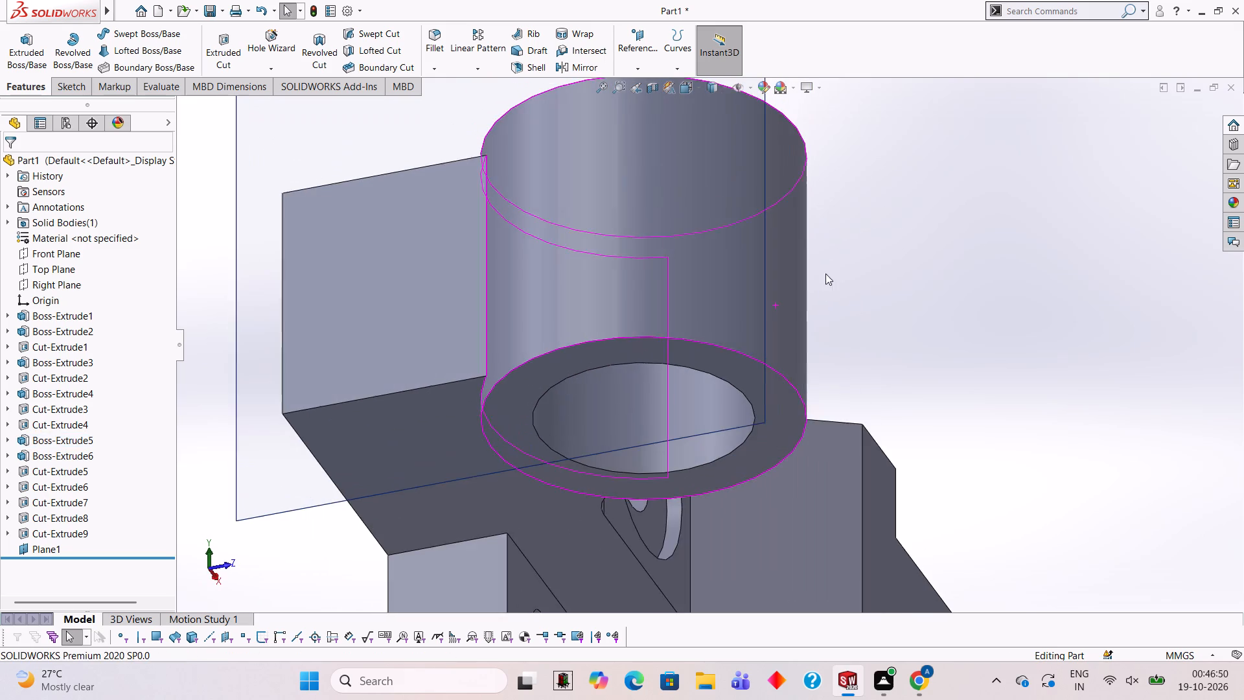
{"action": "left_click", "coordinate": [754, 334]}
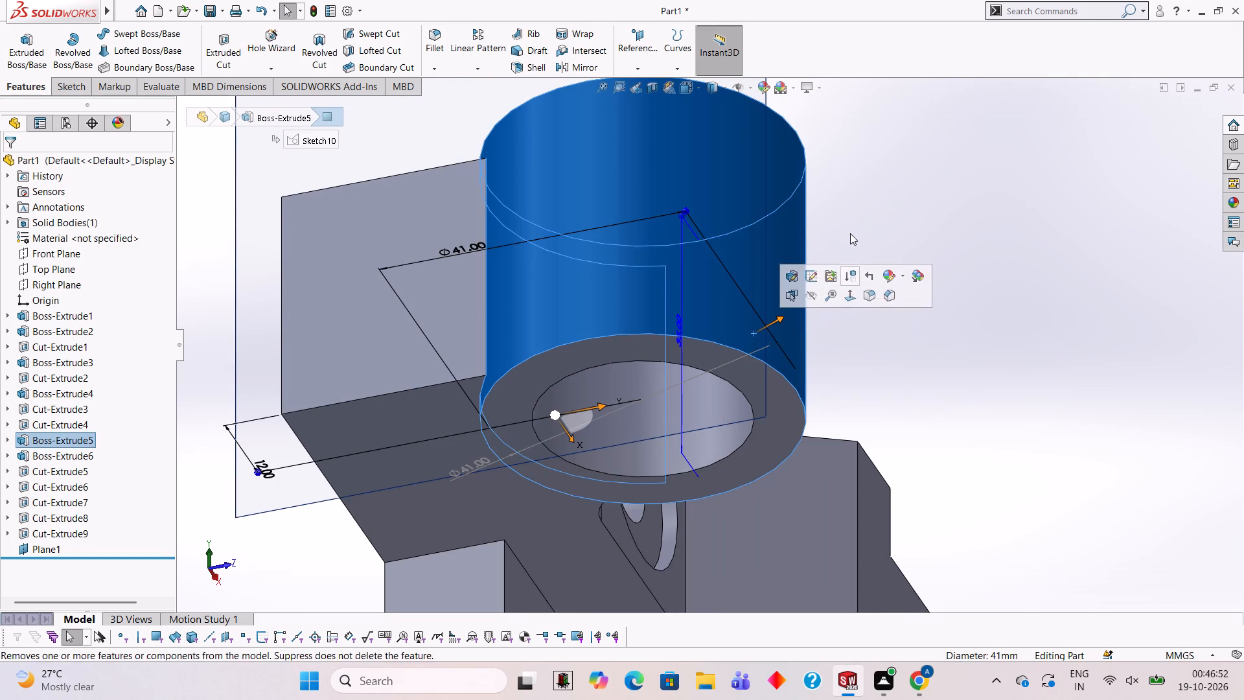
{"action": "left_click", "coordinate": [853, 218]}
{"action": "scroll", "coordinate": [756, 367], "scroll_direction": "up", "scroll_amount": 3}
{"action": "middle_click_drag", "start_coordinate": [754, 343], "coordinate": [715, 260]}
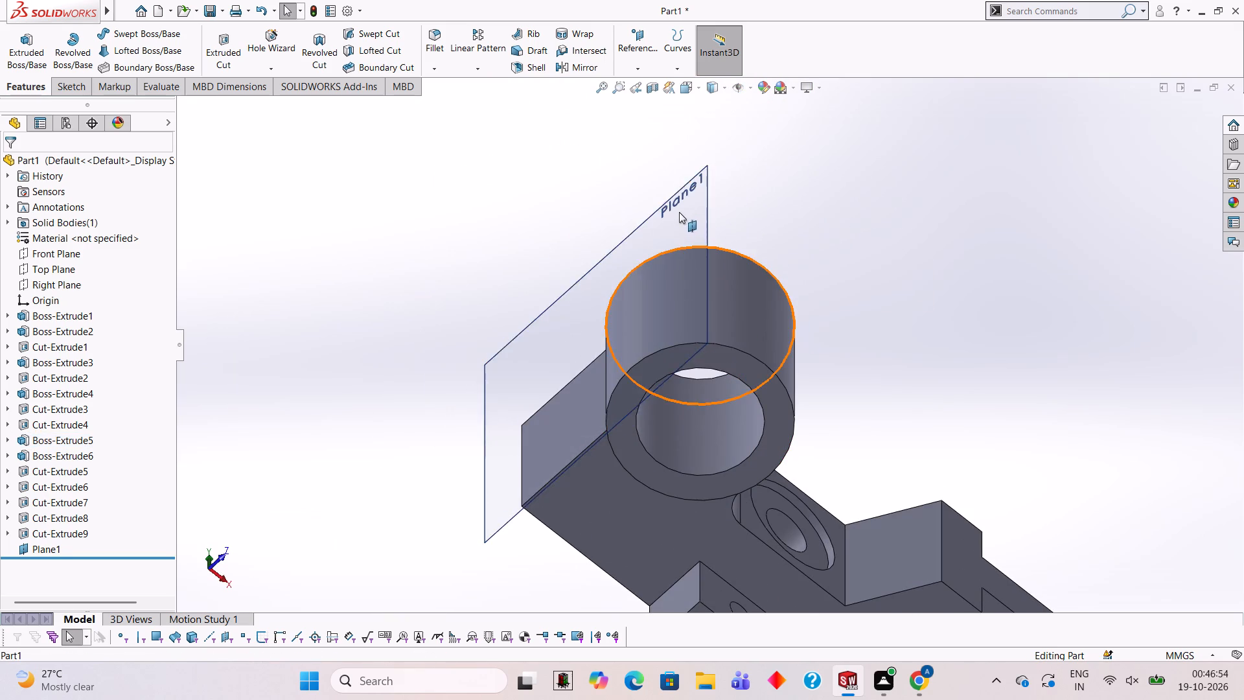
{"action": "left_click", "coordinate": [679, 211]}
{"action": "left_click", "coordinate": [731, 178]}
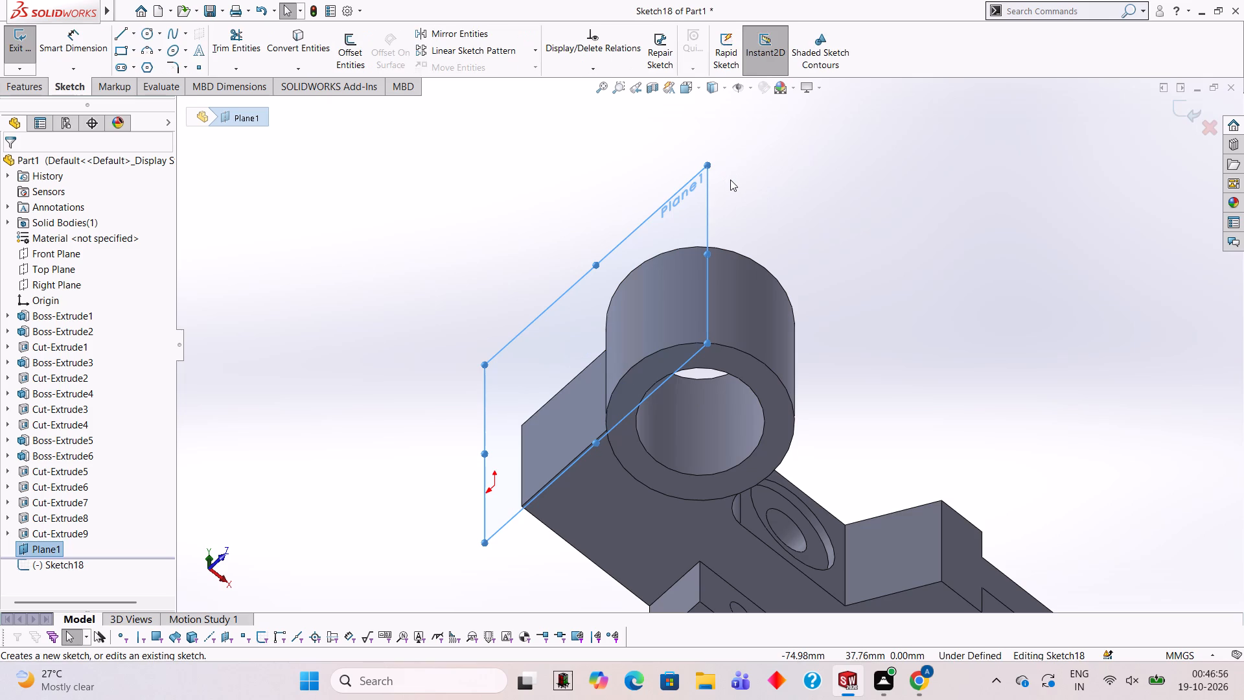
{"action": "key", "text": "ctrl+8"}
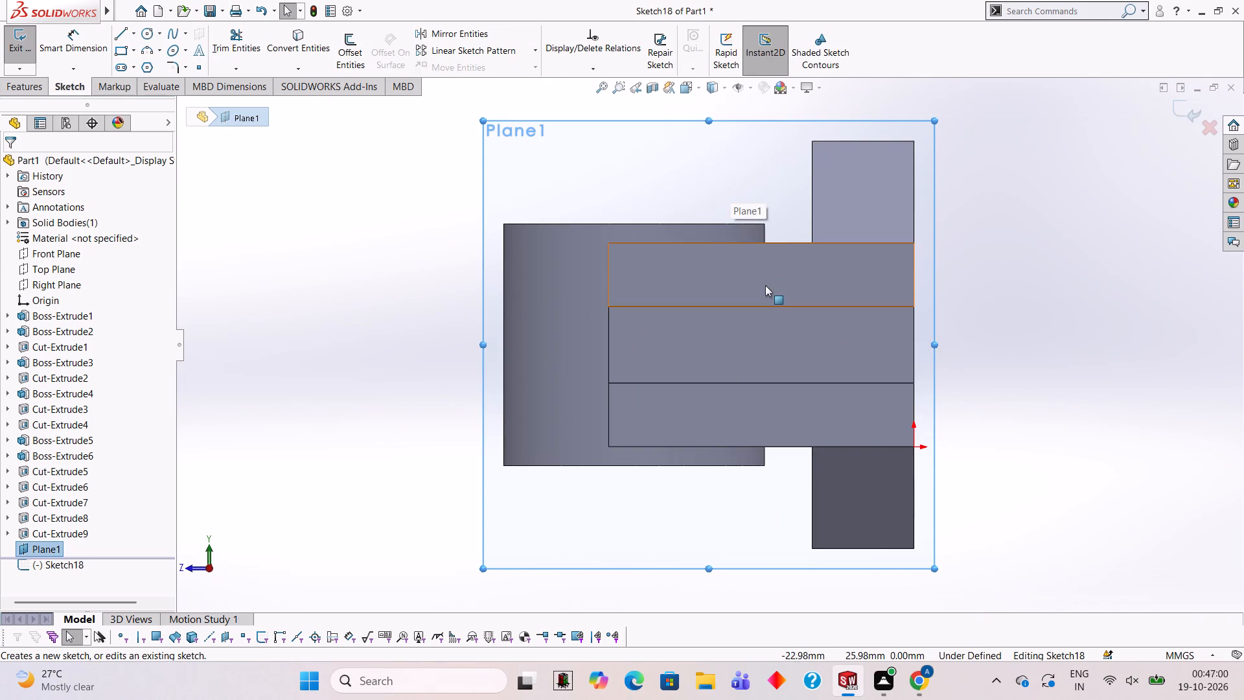
Examine how the offset plane sits against the cylinder and the rest of the block from several directions.
{"action": "middle_click_drag", "start_coordinate": [505, 338], "coordinate": [669, 393]}
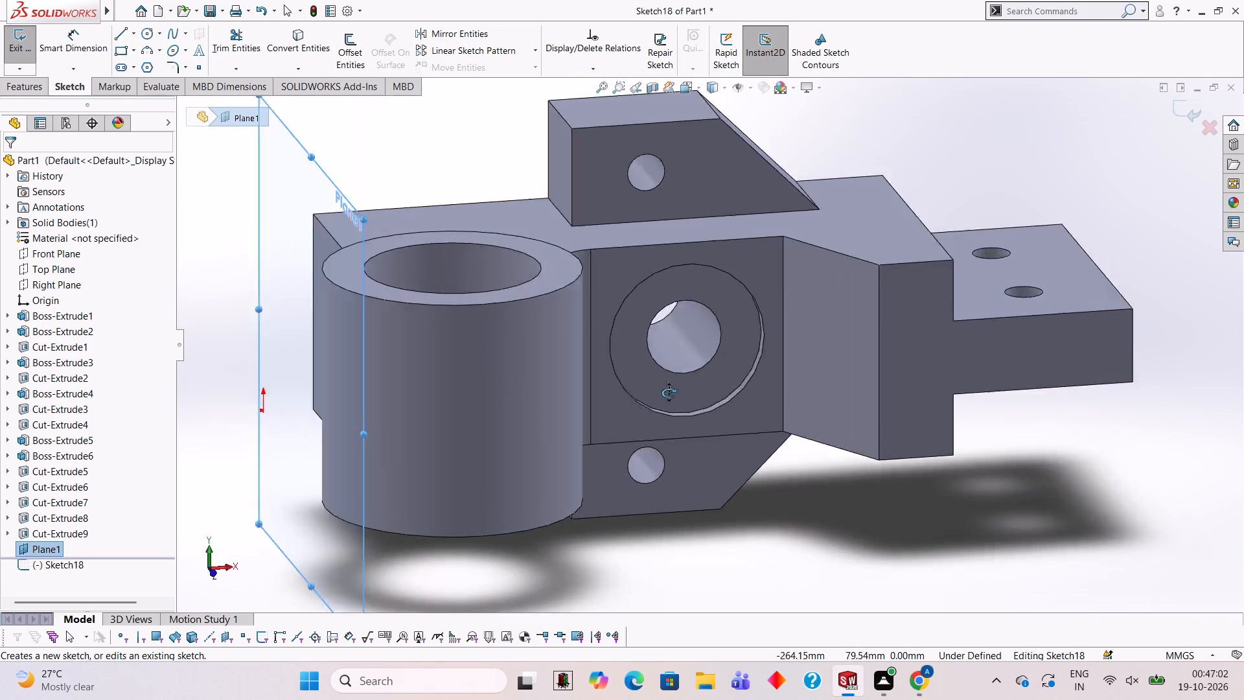
{"action": "middle_click_drag", "start_coordinate": [669, 393], "coordinate": [744, 357]}
{"action": "middle_click_drag", "start_coordinate": [743, 326], "coordinate": [713, 283], "text": "shift"}
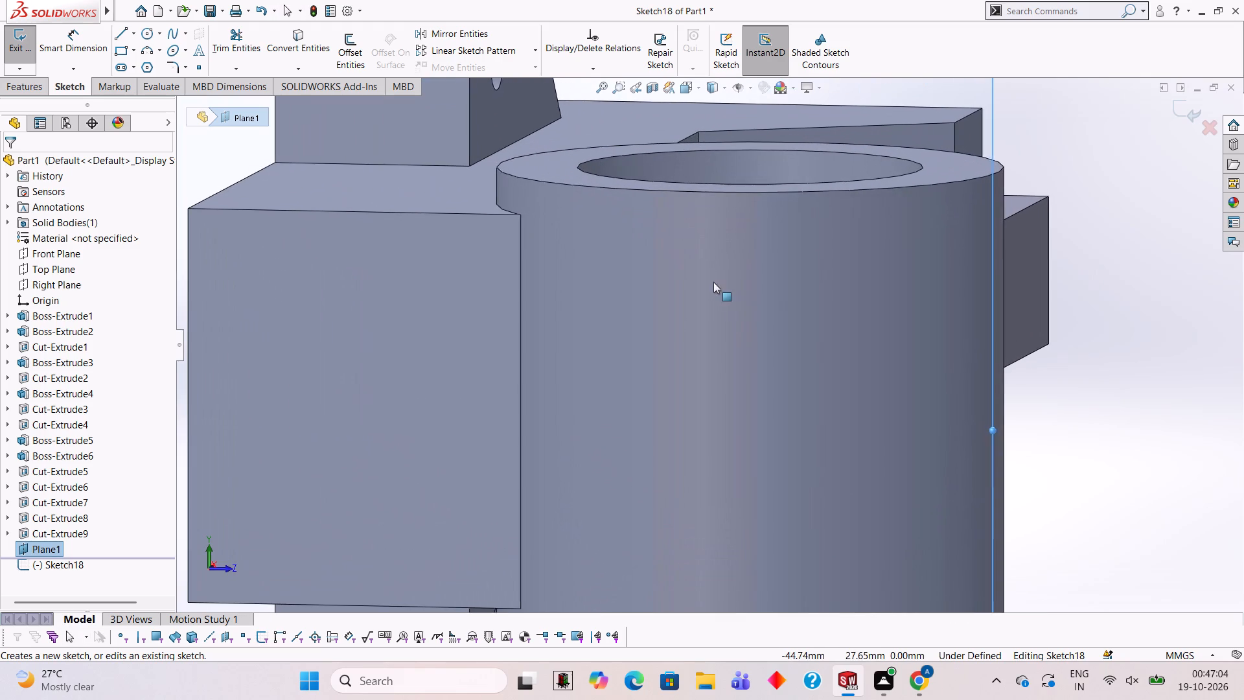
{"action": "middle_click_drag", "start_coordinate": [713, 292], "coordinate": [730, 369]}
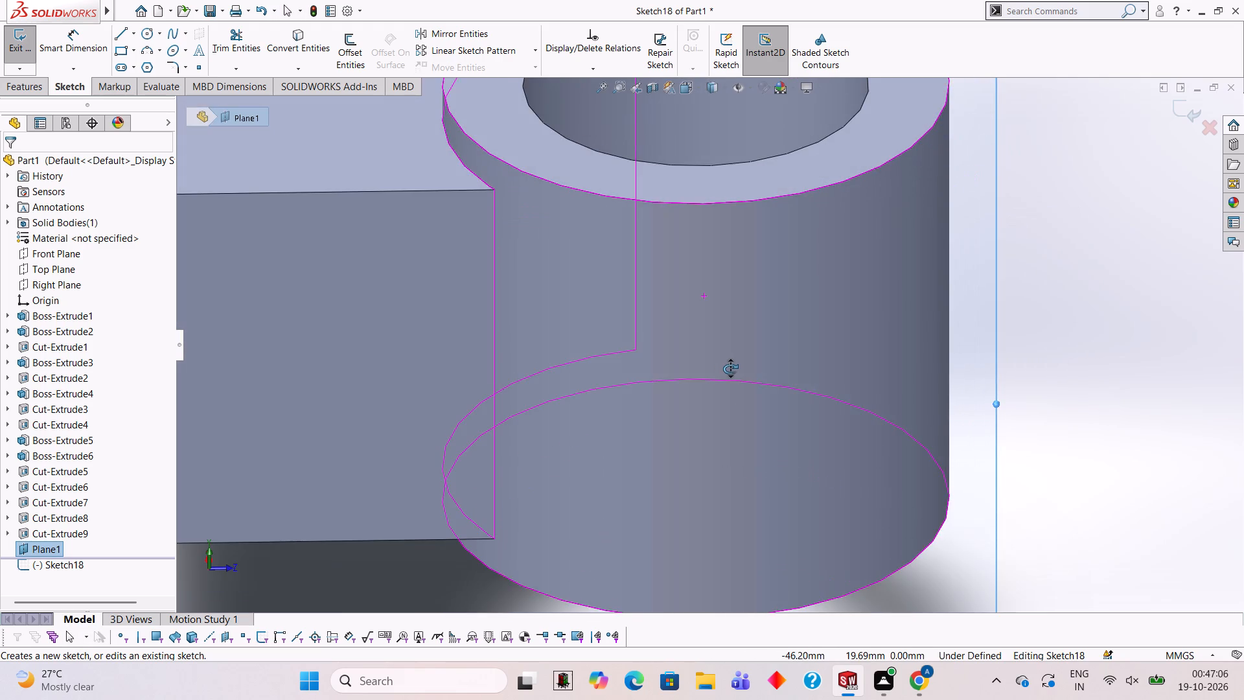
{"action": "middle_click_drag", "start_coordinate": [730, 369], "coordinate": [730, 366]}
{"action": "scroll", "coordinate": [879, 668], "scroll_direction": "up", "scroll_amount": 2}
{"action": "scroll", "coordinate": [886, 393], "scroll_direction": "down", "scroll_amount": 1}
{"action": "scroll", "coordinate": [886, 392], "scroll_direction": "up", "scroll_amount": 6}
{"action": "middle_click_drag", "start_coordinate": [873, 491], "coordinate": [796, 390]}
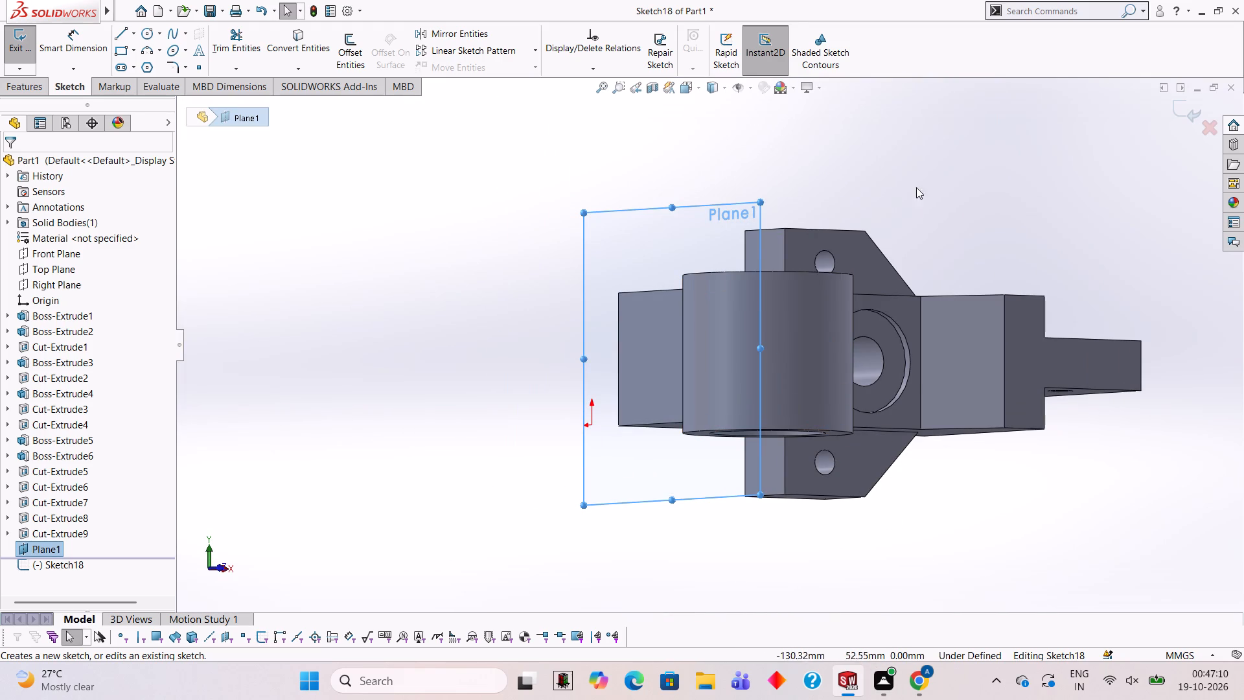
{"action": "middle_click_drag", "start_coordinate": [883, 271], "coordinate": [833, 252]}
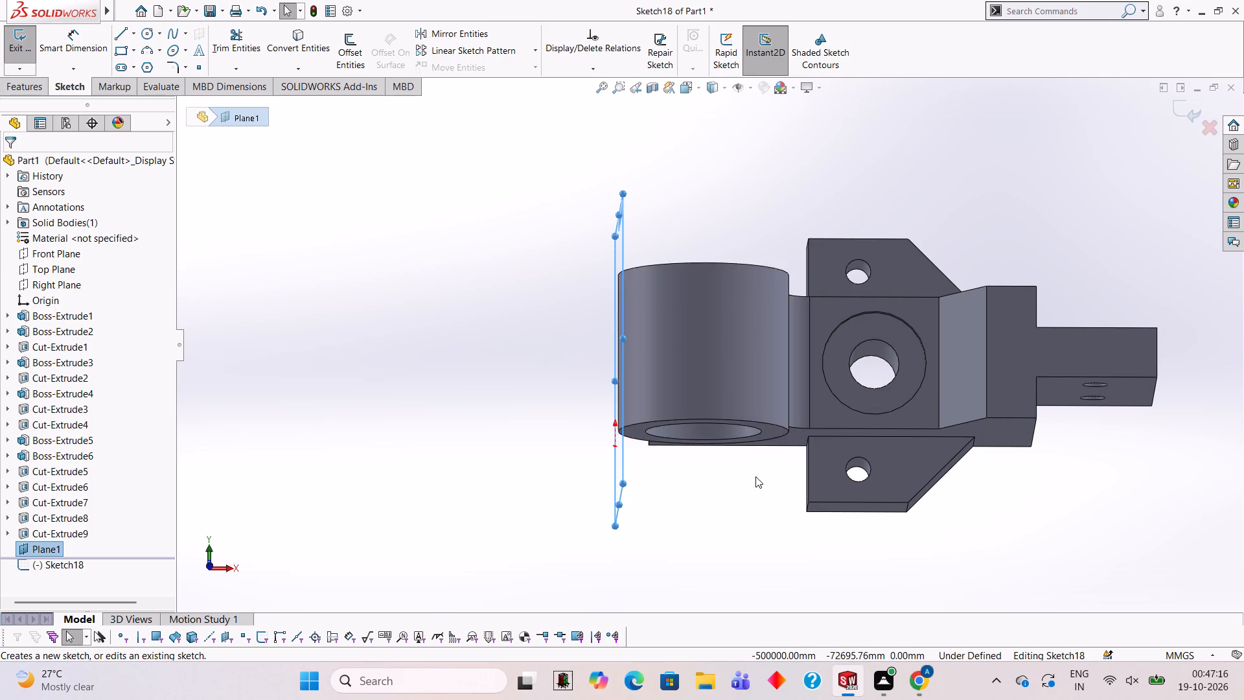
{"action": "middle_click_drag", "start_coordinate": [759, 476], "coordinate": [755, 239]}
{"action": "middle_click_drag", "start_coordinate": [782, 262], "coordinate": [836, 317], "text": "shift"}
{"action": "scroll", "coordinate": [1025, 401], "scroll_direction": "down", "scroll_amount": 5}
{"action": "scroll", "coordinate": [361, 358], "scroll_direction": "up", "scroll_amount": 2}
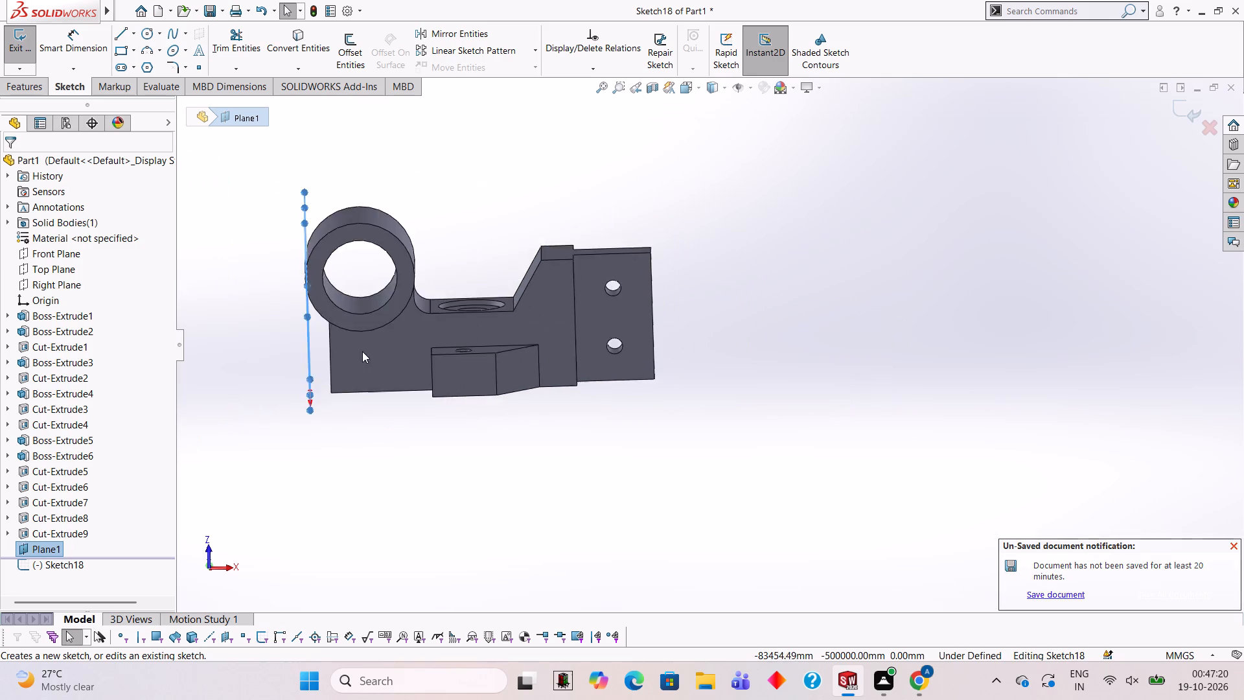
{"action": "scroll", "coordinate": [362, 351], "scroll_direction": "up", "scroll_amount": 2}
{"action": "scroll", "coordinate": [623, 275], "scroll_direction": "down", "scroll_amount": 6}
{"action": "scroll", "coordinate": [458, 309], "scroll_direction": "up", "scroll_amount": 4}
{"action": "scroll", "coordinate": [491, 338], "scroll_direction": "down", "scroll_amount": 2}
{"action": "middle_click_drag", "start_coordinate": [488, 331], "coordinate": [537, 355]}
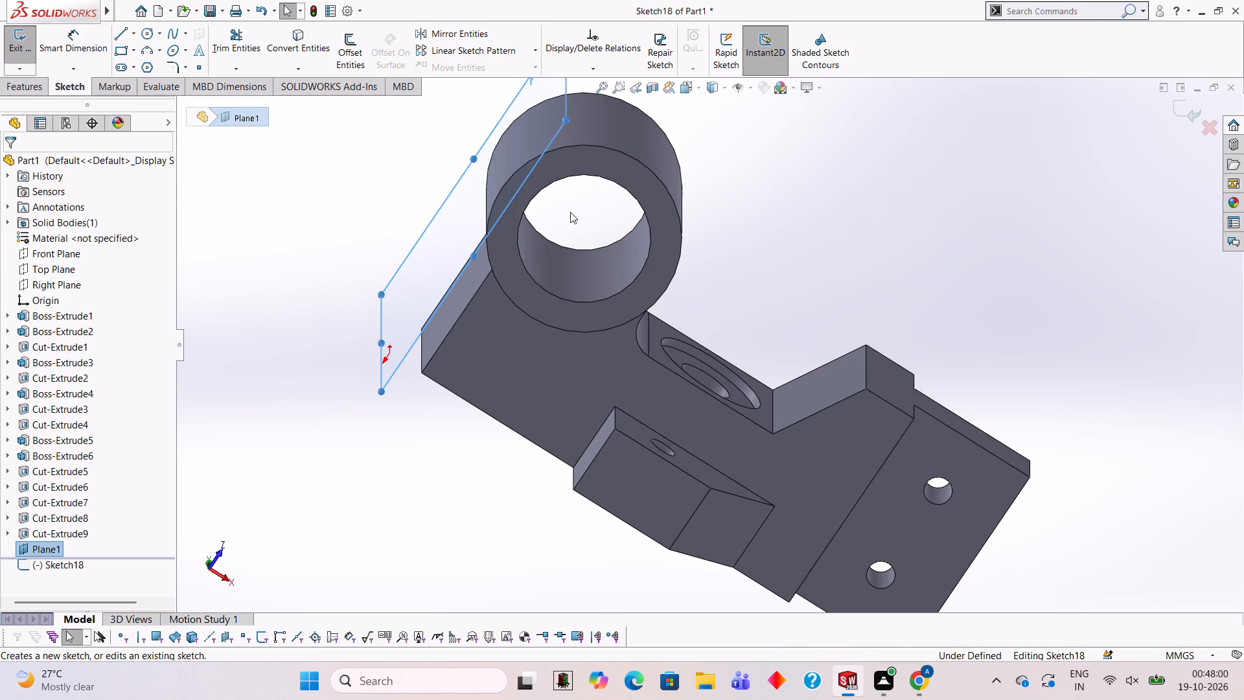
{"action": "scroll", "coordinate": [527, 240], "scroll_direction": "up", "scroll_amount": 2}
{"action": "middle_click_drag", "start_coordinate": [501, 228], "coordinate": [462, 207]}
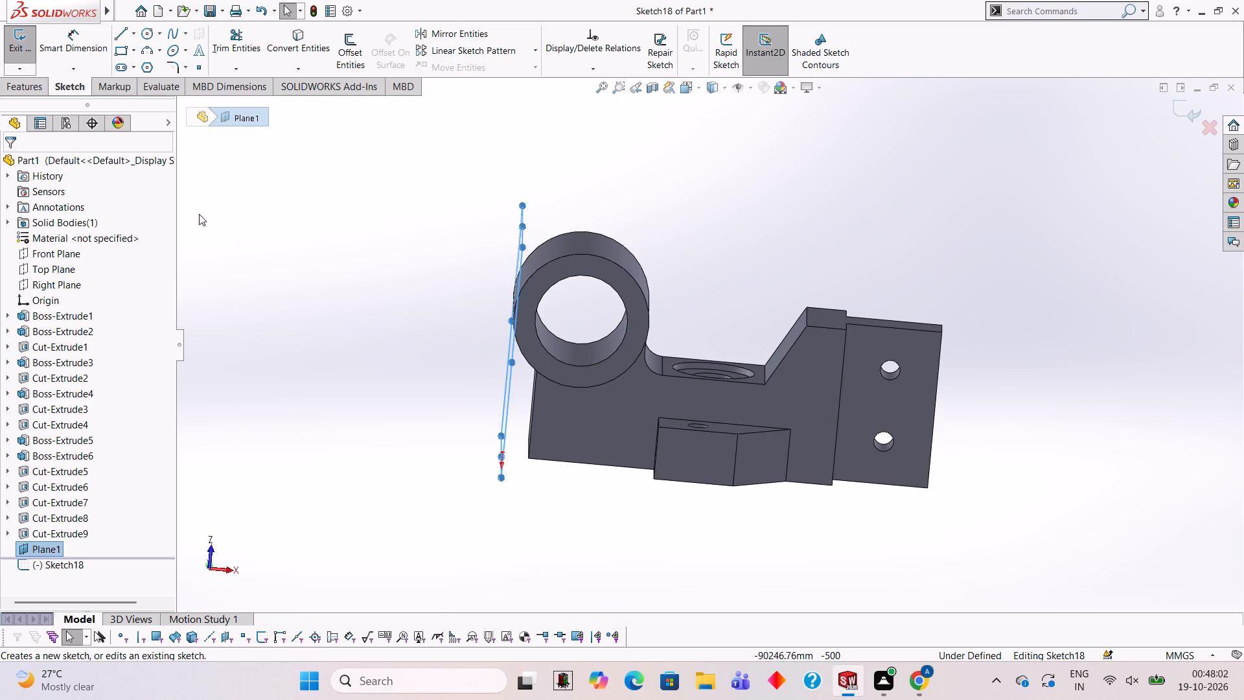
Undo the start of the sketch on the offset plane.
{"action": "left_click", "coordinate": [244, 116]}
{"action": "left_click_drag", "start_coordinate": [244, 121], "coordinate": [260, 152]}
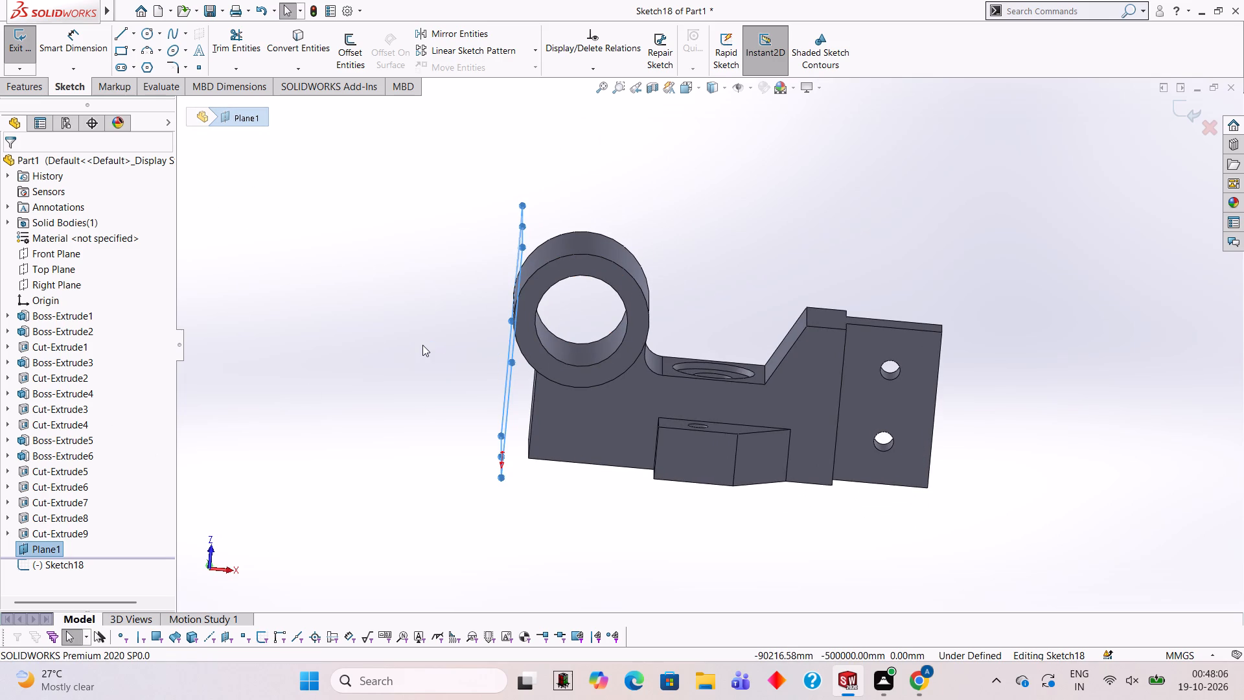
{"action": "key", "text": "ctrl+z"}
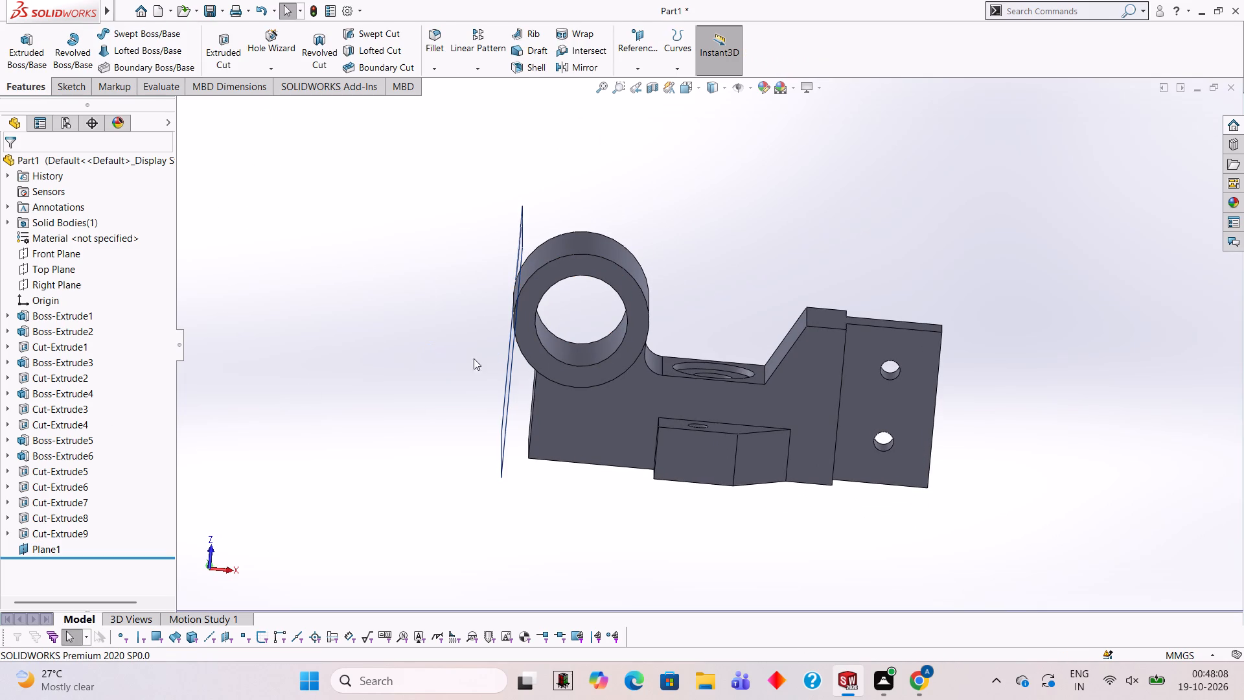
Hide the offset plane beside the cylinder.
{"action": "middle_click_drag", "start_coordinate": [524, 220], "coordinate": [597, 315]}
{"action": "left_click", "coordinate": [681, 122]}
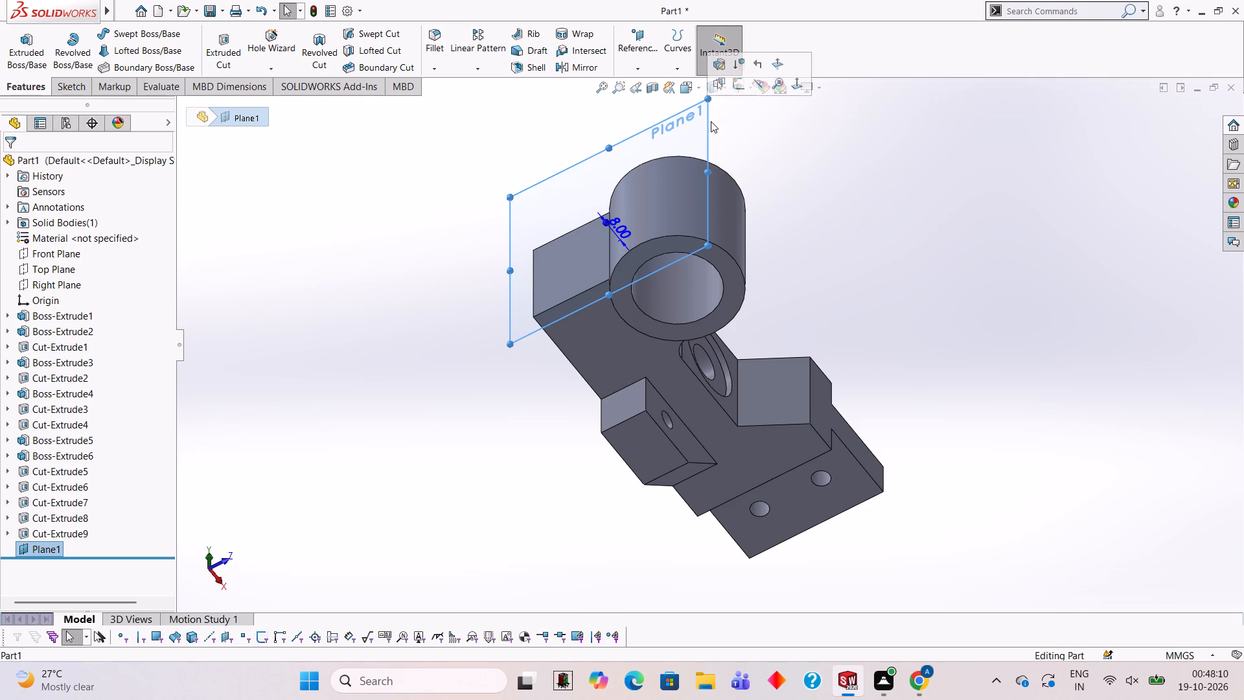
{"action": "left_click", "coordinate": [761, 80]}
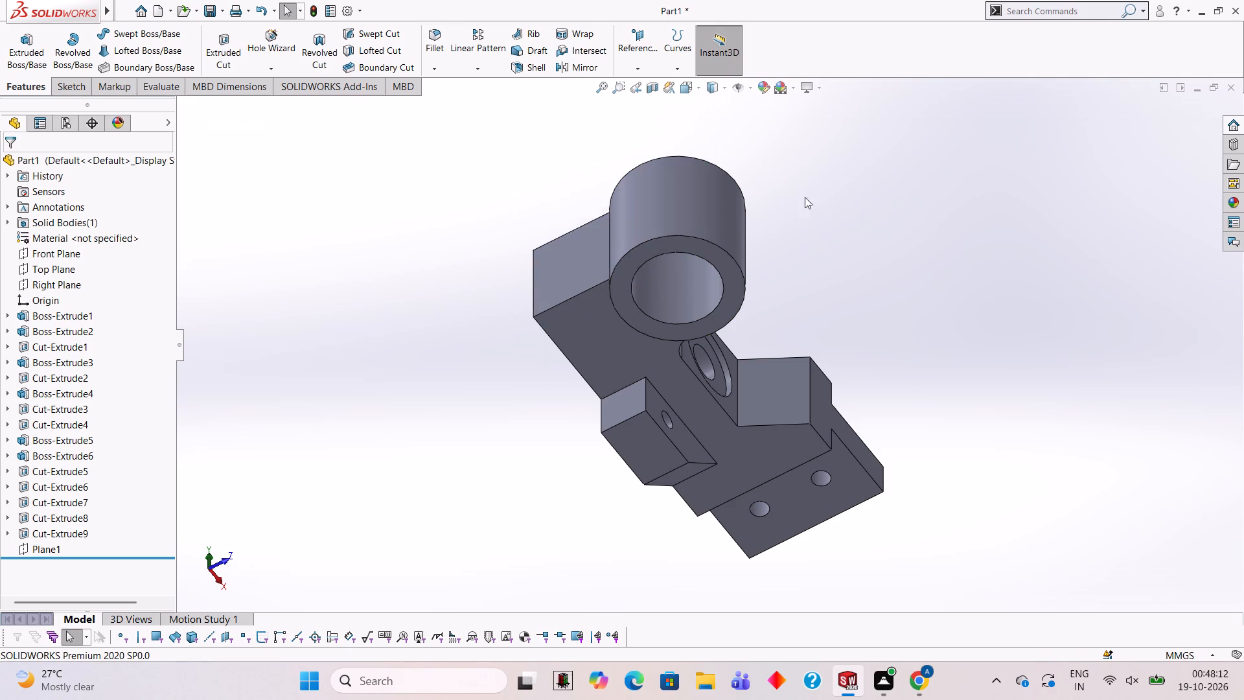
Start another reference plane and show the part's existing planes for choosing its first reference.
{"action": "middle_click_drag", "start_coordinate": [826, 200], "coordinate": [779, 305]}
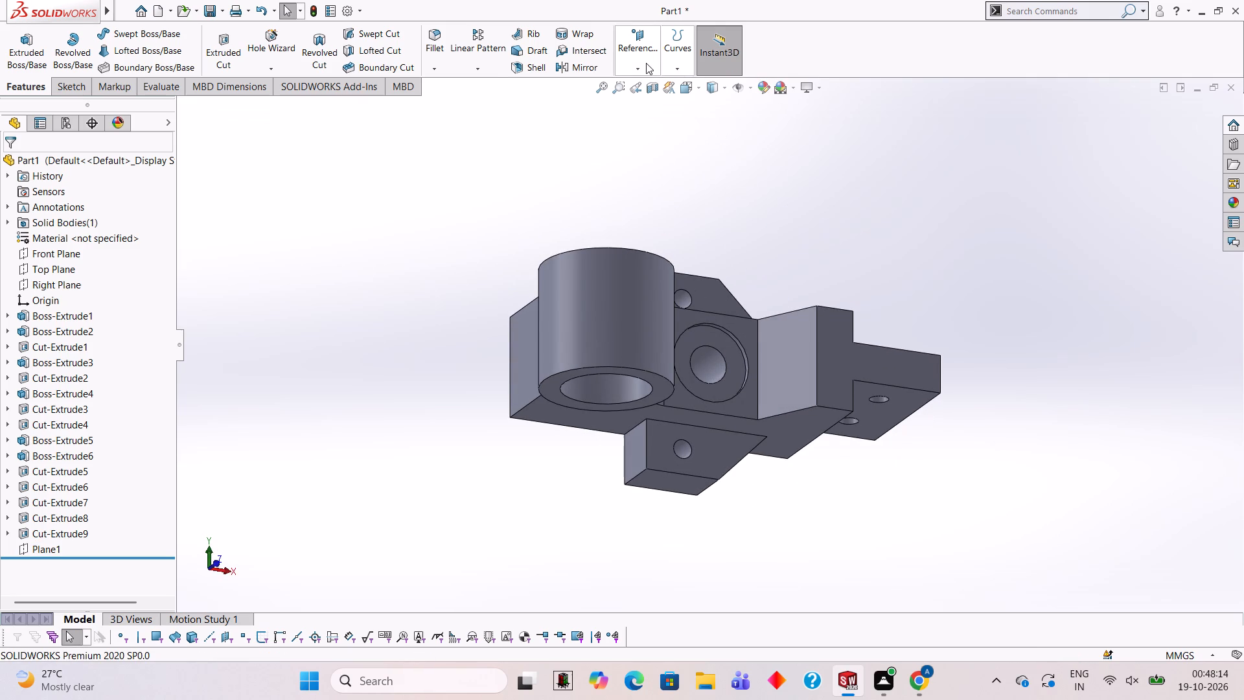
{"action": "left_click", "coordinate": [639, 61]}
{"action": "left_click", "coordinate": [641, 89]}
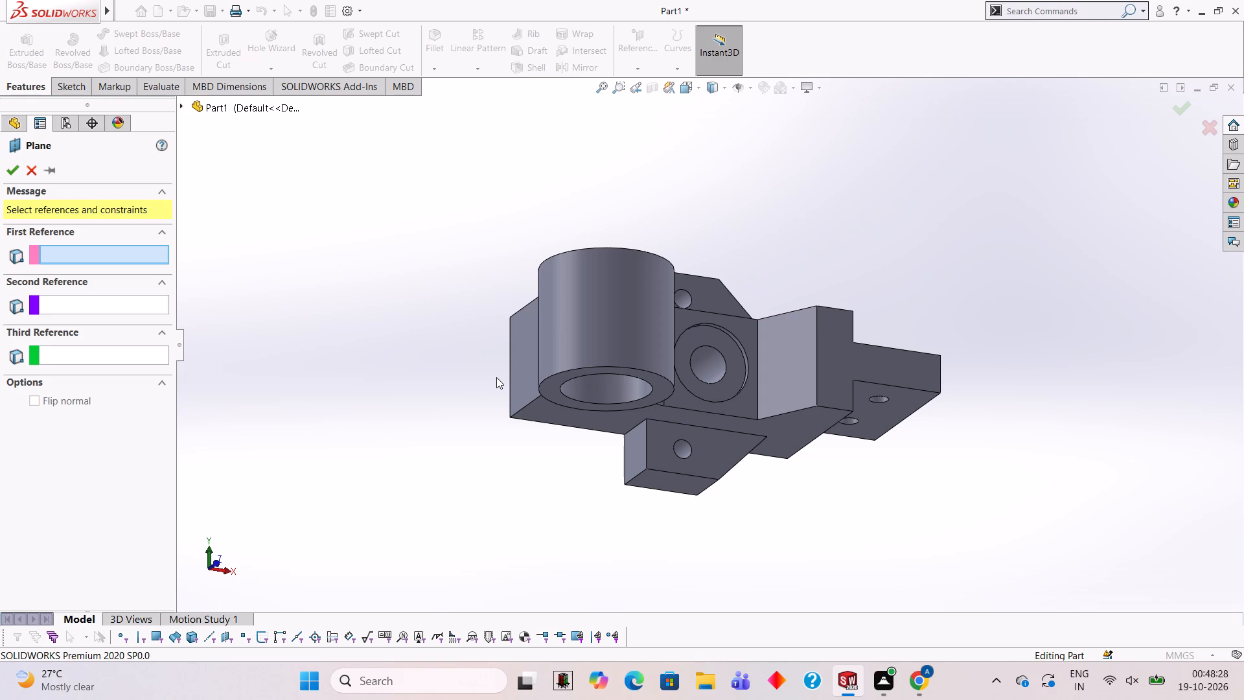
{"action": "left_click", "coordinate": [246, 110]}
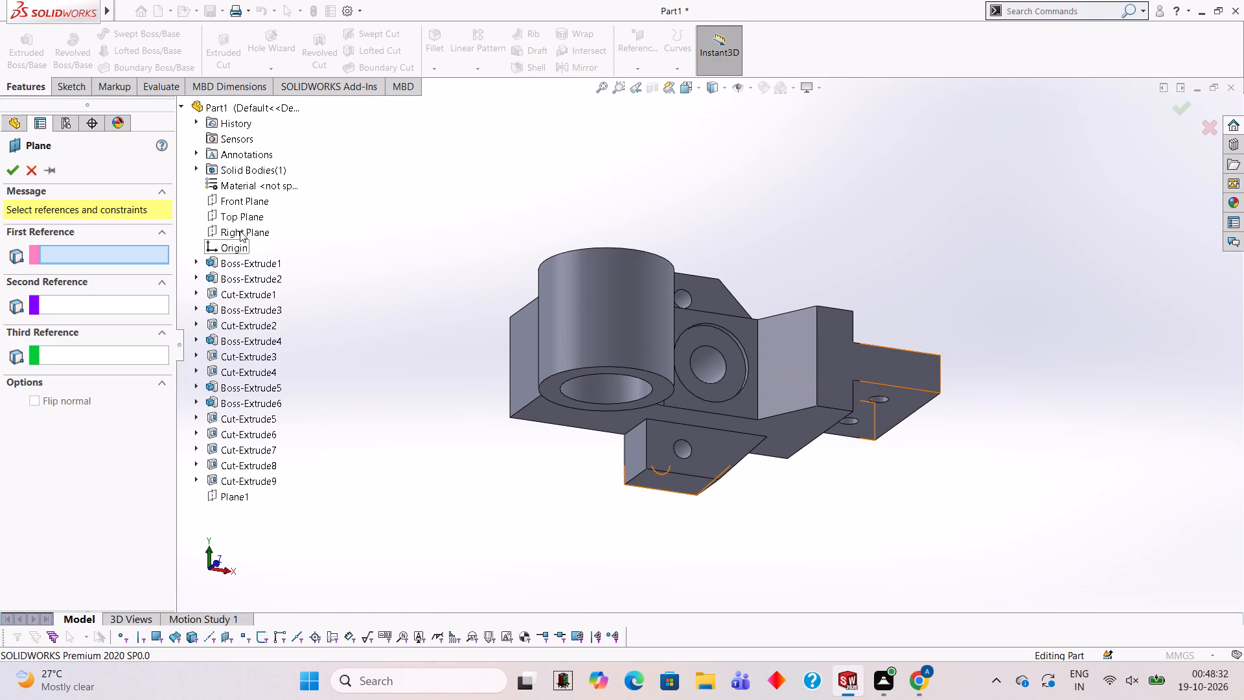
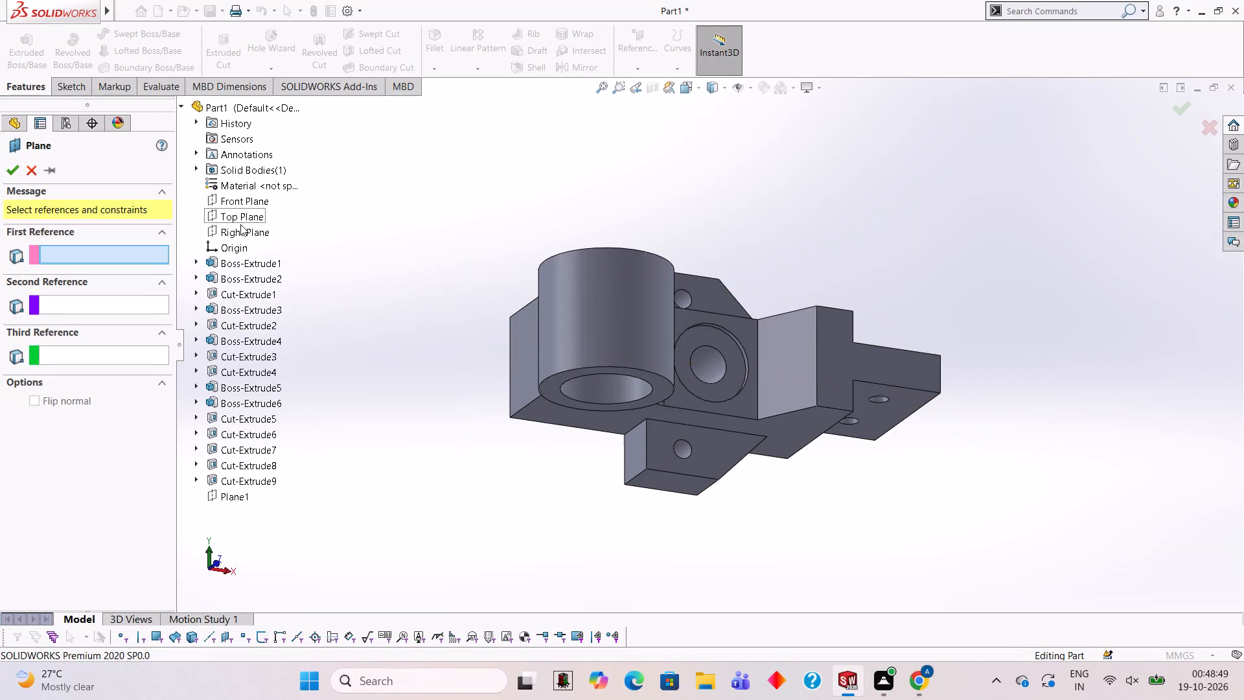
Use the Right Plane as the new reference plane's first reference.
{"action": "left_click", "coordinate": [242, 230]}
{"action": "scroll", "coordinate": [587, 400], "scroll_direction": "down", "scroll_amount": 1}
{"action": "middle_click_drag", "start_coordinate": [587, 400], "coordinate": [584, 328]}
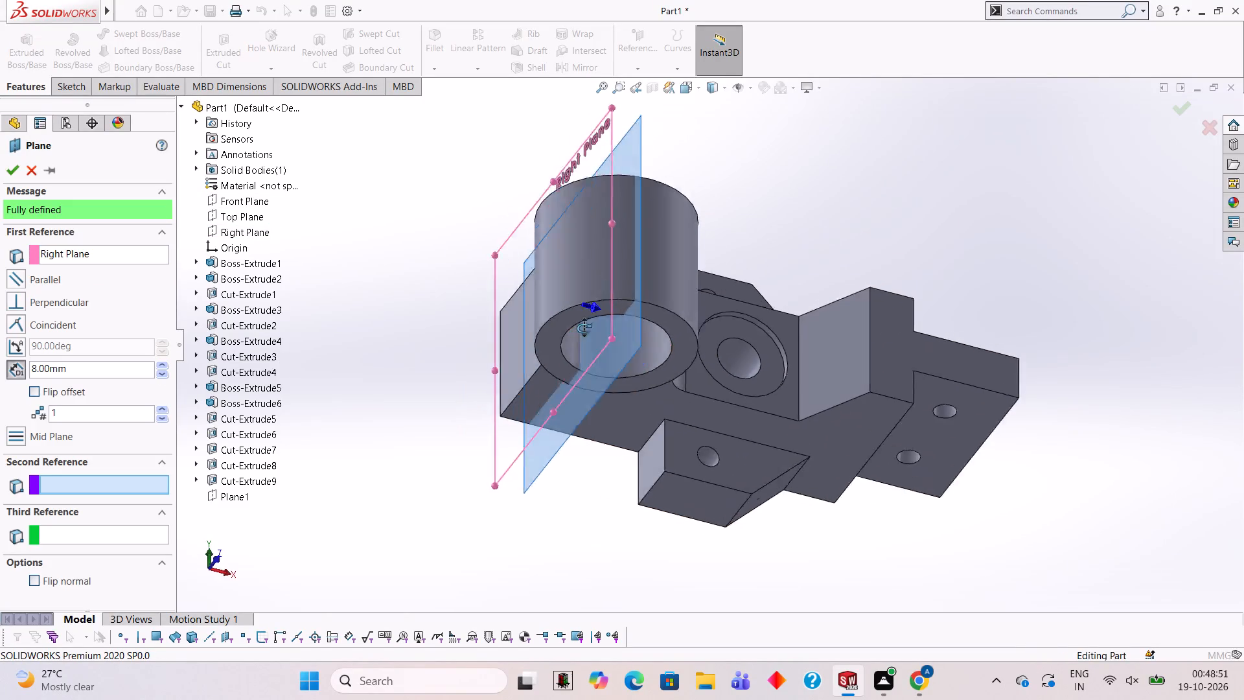
{"action": "middle_click_drag", "start_coordinate": [584, 328], "coordinate": [548, 197]}
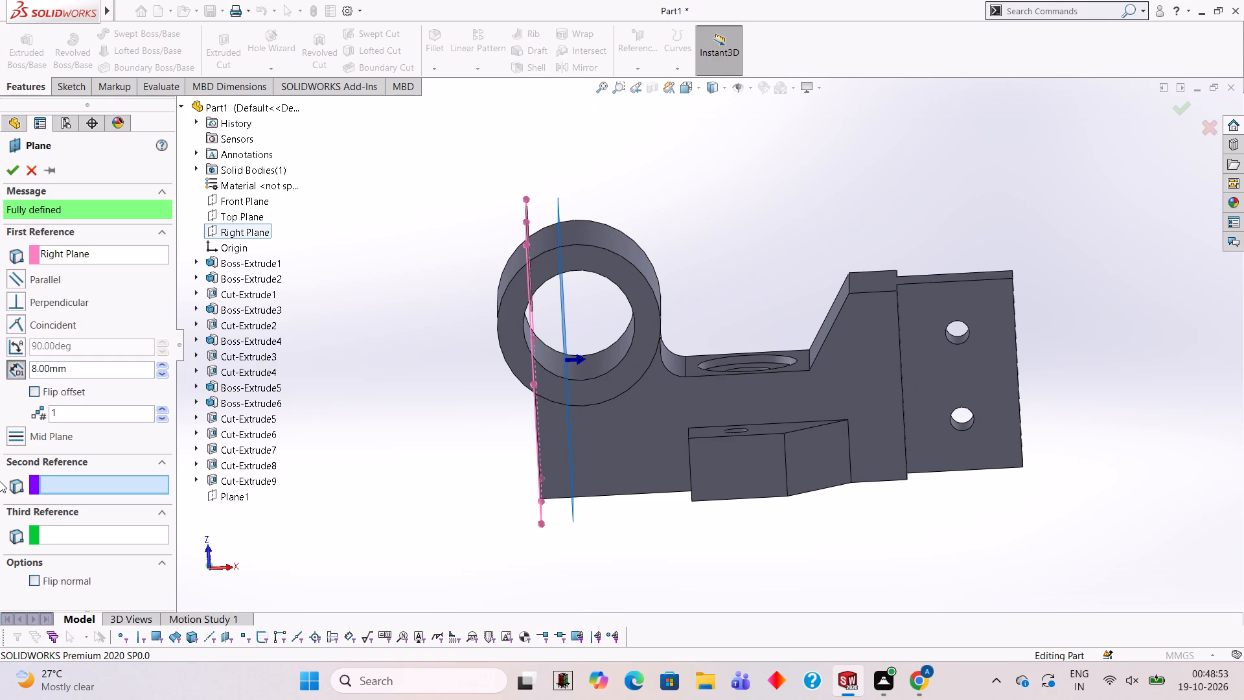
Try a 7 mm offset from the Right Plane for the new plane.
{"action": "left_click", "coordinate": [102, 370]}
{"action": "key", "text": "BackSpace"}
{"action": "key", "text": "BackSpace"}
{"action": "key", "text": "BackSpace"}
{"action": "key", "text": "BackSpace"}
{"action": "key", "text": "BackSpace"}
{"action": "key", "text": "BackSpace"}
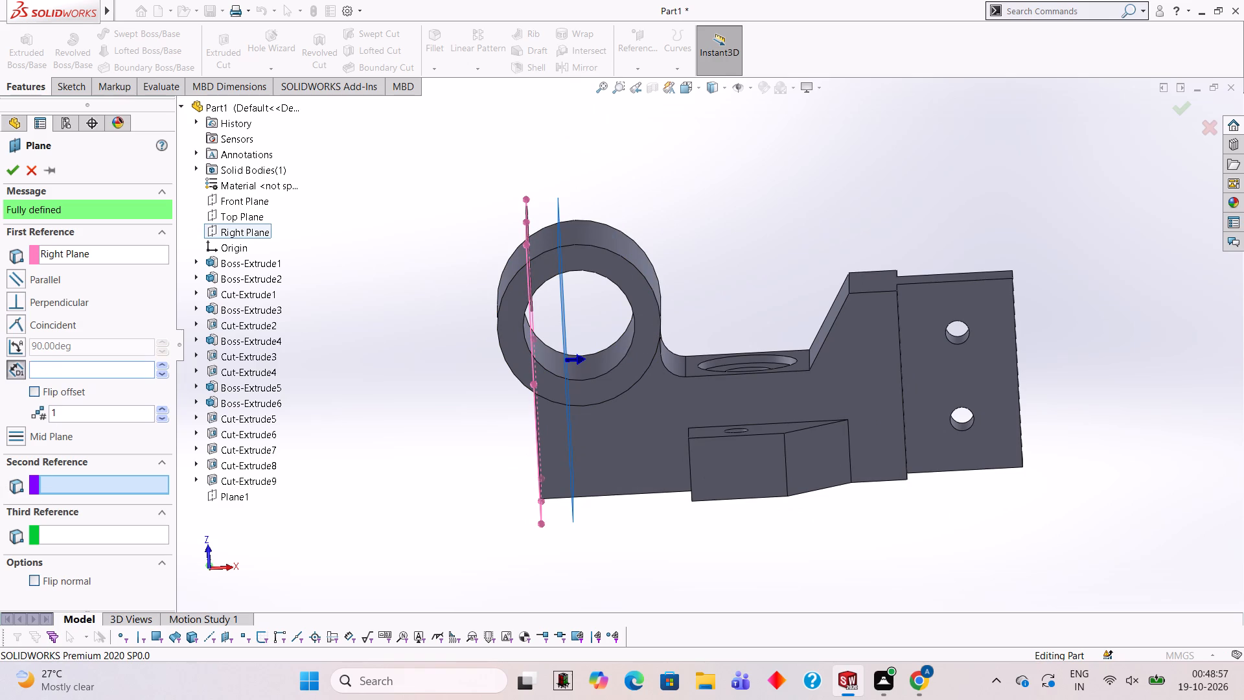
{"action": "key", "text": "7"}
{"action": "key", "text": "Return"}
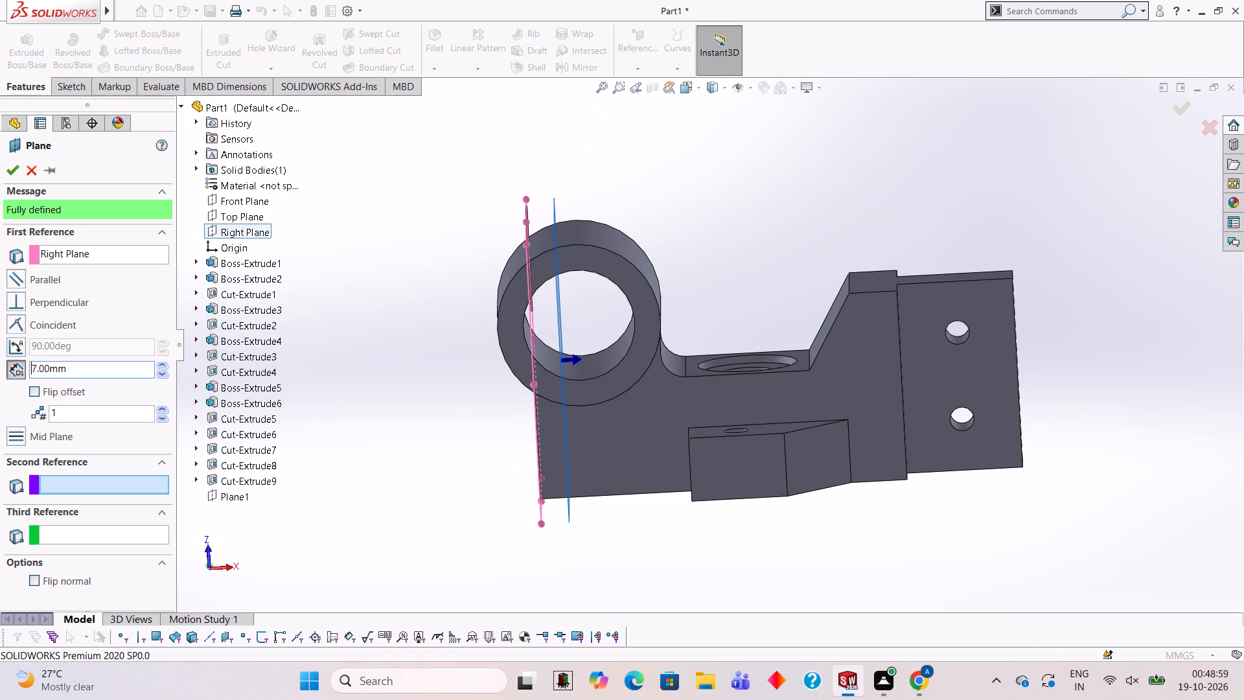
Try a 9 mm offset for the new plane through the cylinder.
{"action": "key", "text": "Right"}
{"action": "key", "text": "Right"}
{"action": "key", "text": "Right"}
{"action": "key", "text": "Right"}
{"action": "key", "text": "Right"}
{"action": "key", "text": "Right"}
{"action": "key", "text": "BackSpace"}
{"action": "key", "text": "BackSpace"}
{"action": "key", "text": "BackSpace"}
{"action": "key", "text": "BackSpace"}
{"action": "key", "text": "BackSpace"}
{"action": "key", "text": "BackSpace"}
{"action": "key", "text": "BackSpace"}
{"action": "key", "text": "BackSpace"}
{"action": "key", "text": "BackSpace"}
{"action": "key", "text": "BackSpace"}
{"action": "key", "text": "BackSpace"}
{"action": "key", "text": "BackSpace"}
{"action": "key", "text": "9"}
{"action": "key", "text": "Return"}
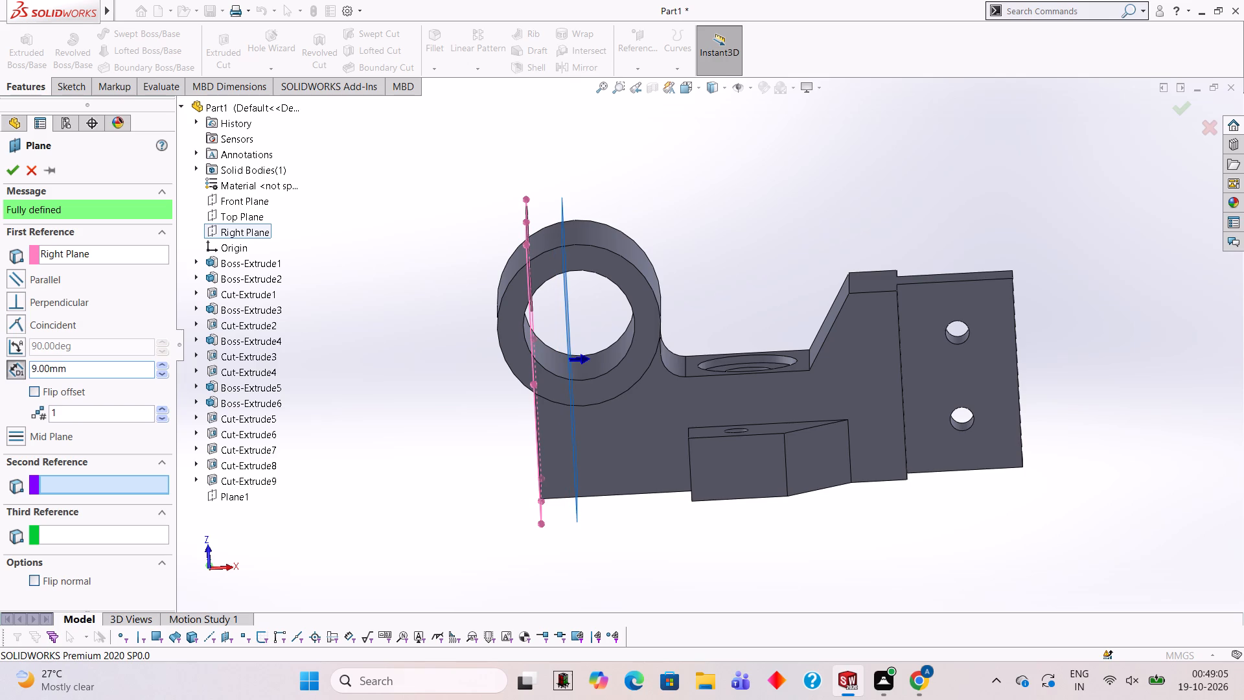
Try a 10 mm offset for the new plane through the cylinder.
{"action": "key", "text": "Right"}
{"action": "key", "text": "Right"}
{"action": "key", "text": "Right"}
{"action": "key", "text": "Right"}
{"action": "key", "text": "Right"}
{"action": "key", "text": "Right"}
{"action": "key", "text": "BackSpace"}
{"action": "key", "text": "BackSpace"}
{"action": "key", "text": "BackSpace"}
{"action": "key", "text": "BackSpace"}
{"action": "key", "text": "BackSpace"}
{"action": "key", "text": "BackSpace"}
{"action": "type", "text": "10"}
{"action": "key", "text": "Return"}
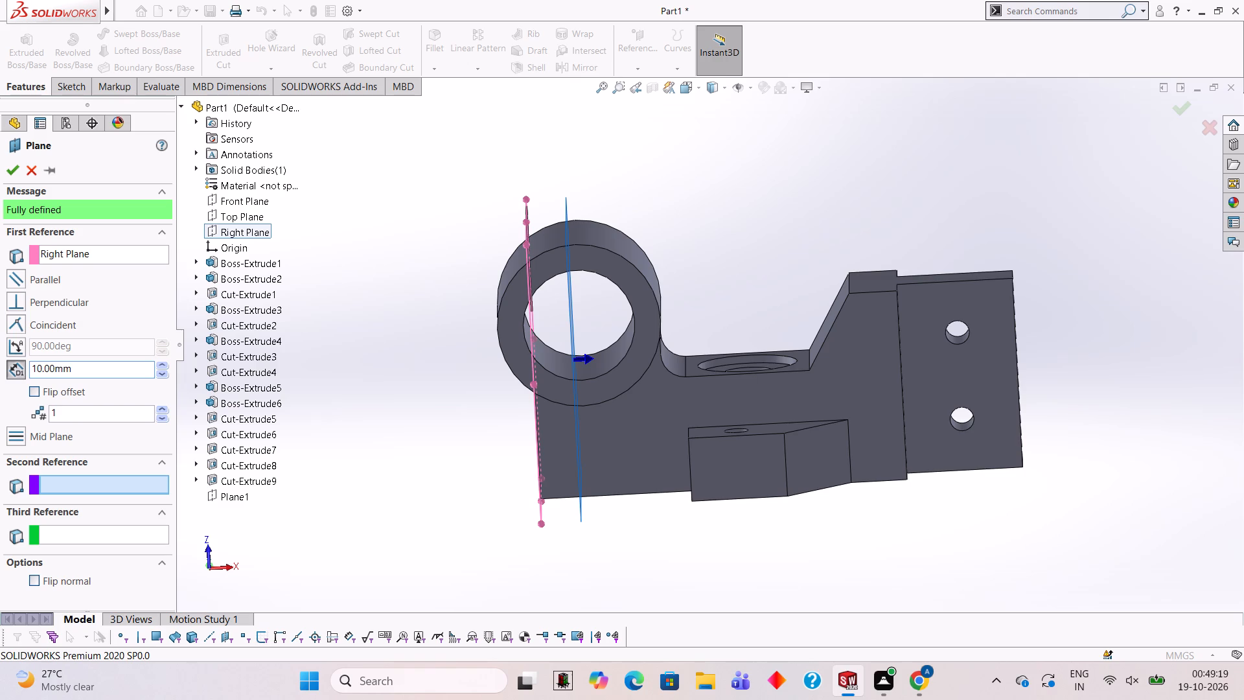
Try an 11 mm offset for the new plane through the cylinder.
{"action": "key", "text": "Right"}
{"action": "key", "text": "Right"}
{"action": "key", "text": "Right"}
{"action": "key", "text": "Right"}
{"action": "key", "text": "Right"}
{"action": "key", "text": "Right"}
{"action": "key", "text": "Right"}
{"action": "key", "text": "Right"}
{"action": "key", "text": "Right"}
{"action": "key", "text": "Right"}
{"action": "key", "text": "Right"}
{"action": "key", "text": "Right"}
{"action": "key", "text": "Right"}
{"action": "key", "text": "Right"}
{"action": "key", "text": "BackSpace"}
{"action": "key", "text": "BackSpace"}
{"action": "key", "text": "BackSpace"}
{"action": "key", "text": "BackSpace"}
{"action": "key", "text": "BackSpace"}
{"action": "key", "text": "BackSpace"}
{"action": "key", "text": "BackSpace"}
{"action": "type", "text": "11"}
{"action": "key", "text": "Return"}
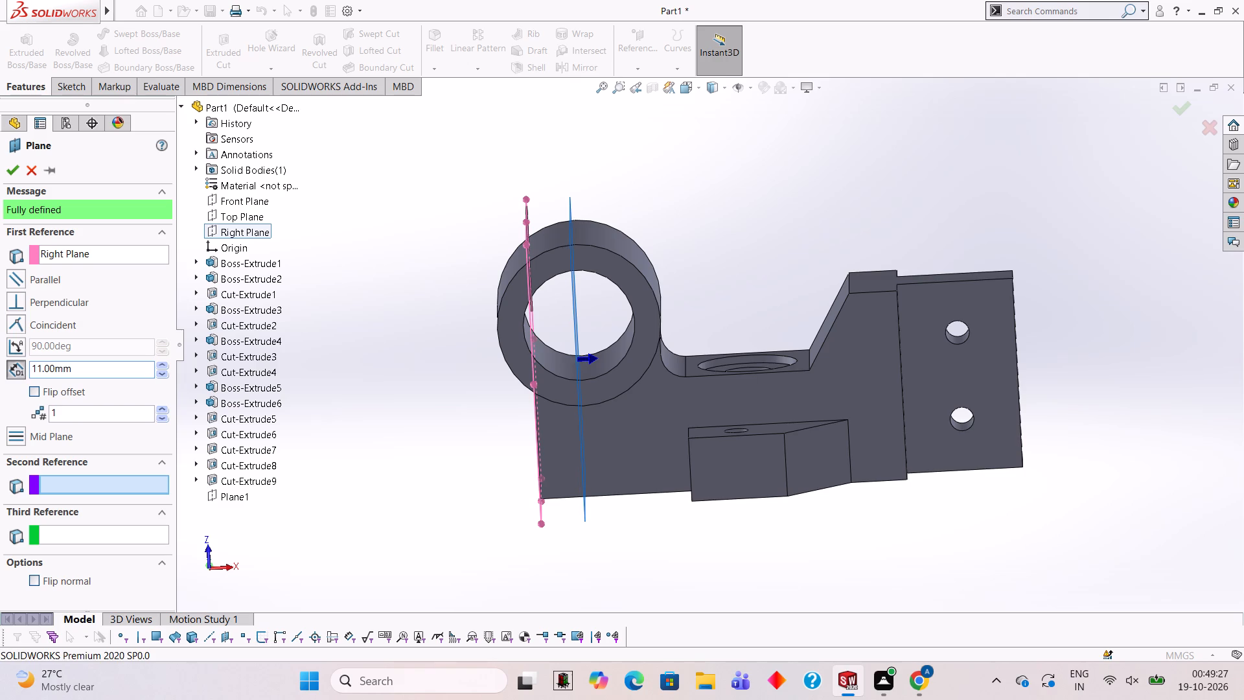
Set the offset from the Right Plane to 12 mm and create the reference plane through the cylinder.
{"action": "key", "text": "Right"}
{"action": "key", "text": "Right"}
{"action": "key", "text": "Right"}
{"action": "key", "text": "Right"}
{"action": "key", "text": "Right"}
{"action": "key", "text": "Right"}
{"action": "key", "text": "Right"}
{"action": "key", "text": "Right"}
{"action": "key", "text": "Right"}
{"action": "key", "text": "Right"}
{"action": "key", "text": "Right"}
{"action": "key", "text": "BackSpace"}
{"action": "key", "text": "BackSpace"}
{"action": "key", "text": "BackSpace"}
{"action": "key", "text": "BackSpace"}
{"action": "key", "text": "BackSpace"}
{"action": "key", "text": "BackSpace"}
{"action": "key", "text": "BackSpace"}
{"action": "key", "text": "BackSpace"}
{"action": "key", "text": "BackSpace"}
{"action": "type", "text": "12"}
{"action": "key", "text": "Return"}
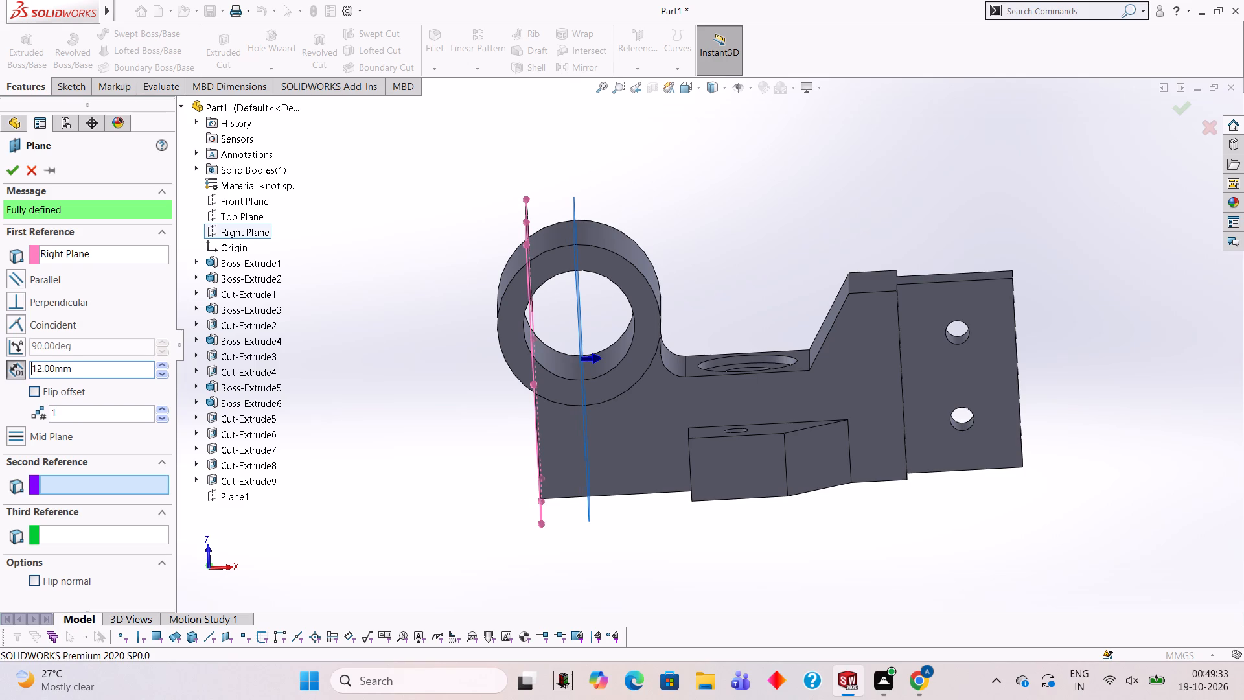
{"action": "left_click", "coordinate": [16, 170]}
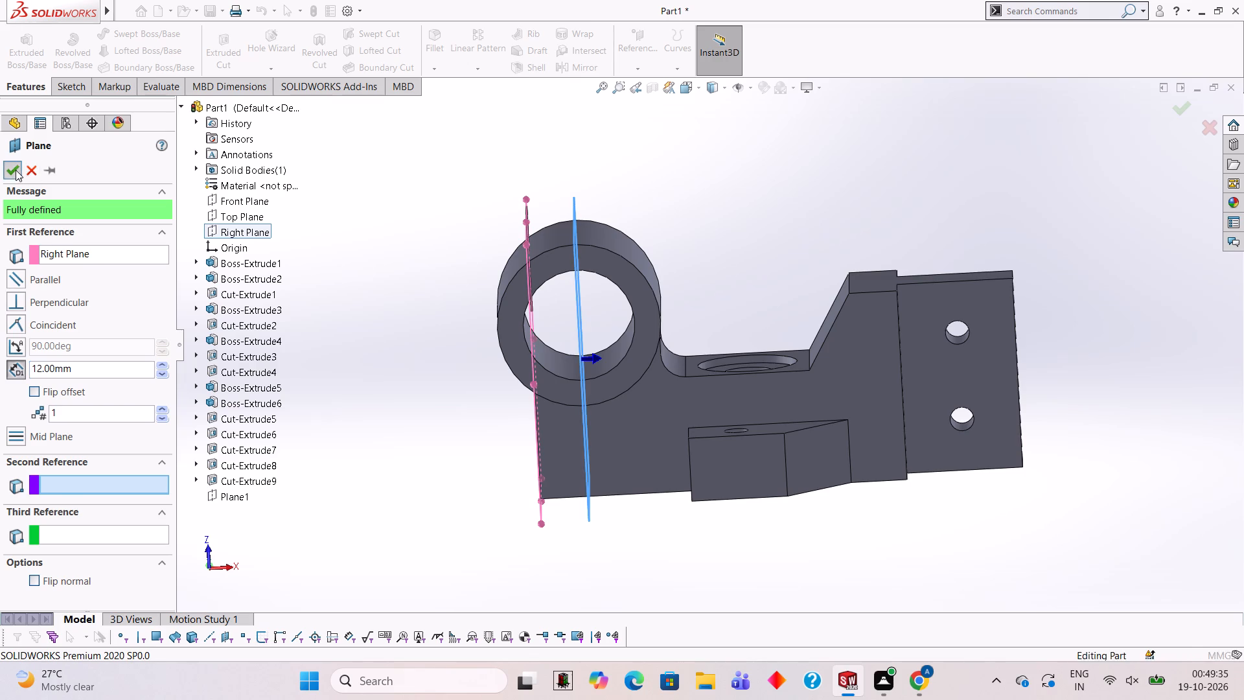
{"action": "left_click", "coordinate": [338, 275]}
Start a sketch on the new 12 mm offset plane and view it face-on.
{"action": "middle_click_drag", "start_coordinate": [414, 306], "coordinate": [445, 321]}
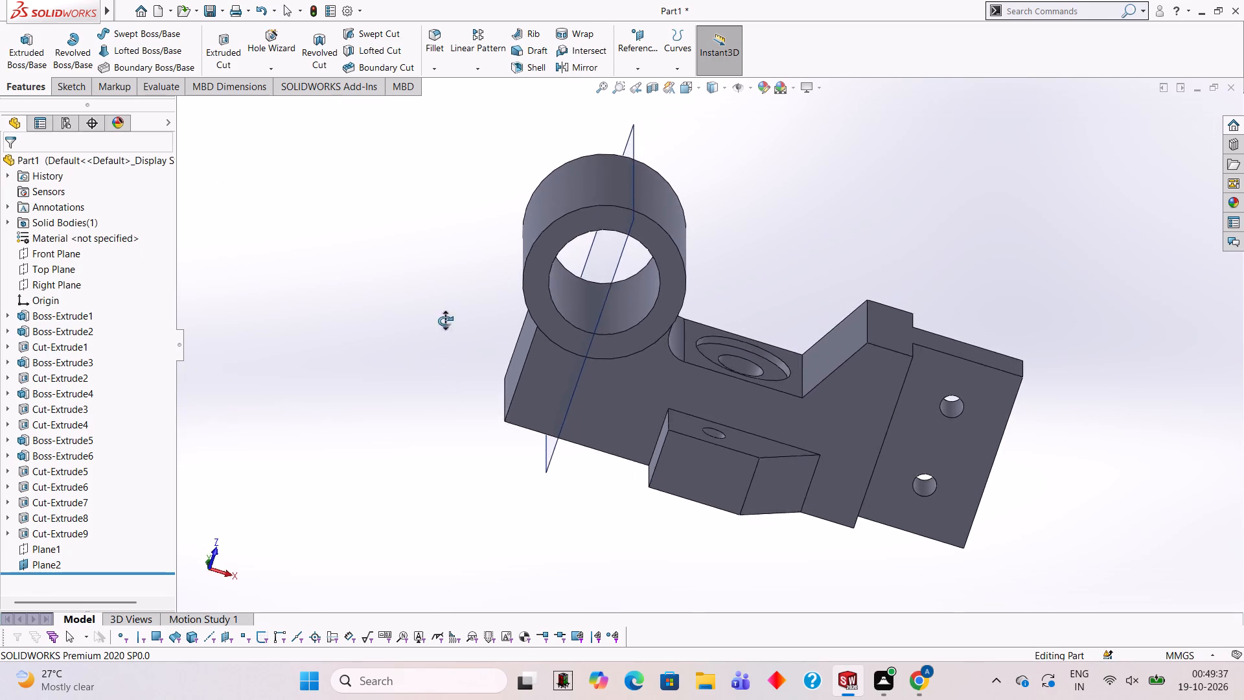
{"action": "middle_click_drag", "start_coordinate": [445, 321], "coordinate": [445, 286]}
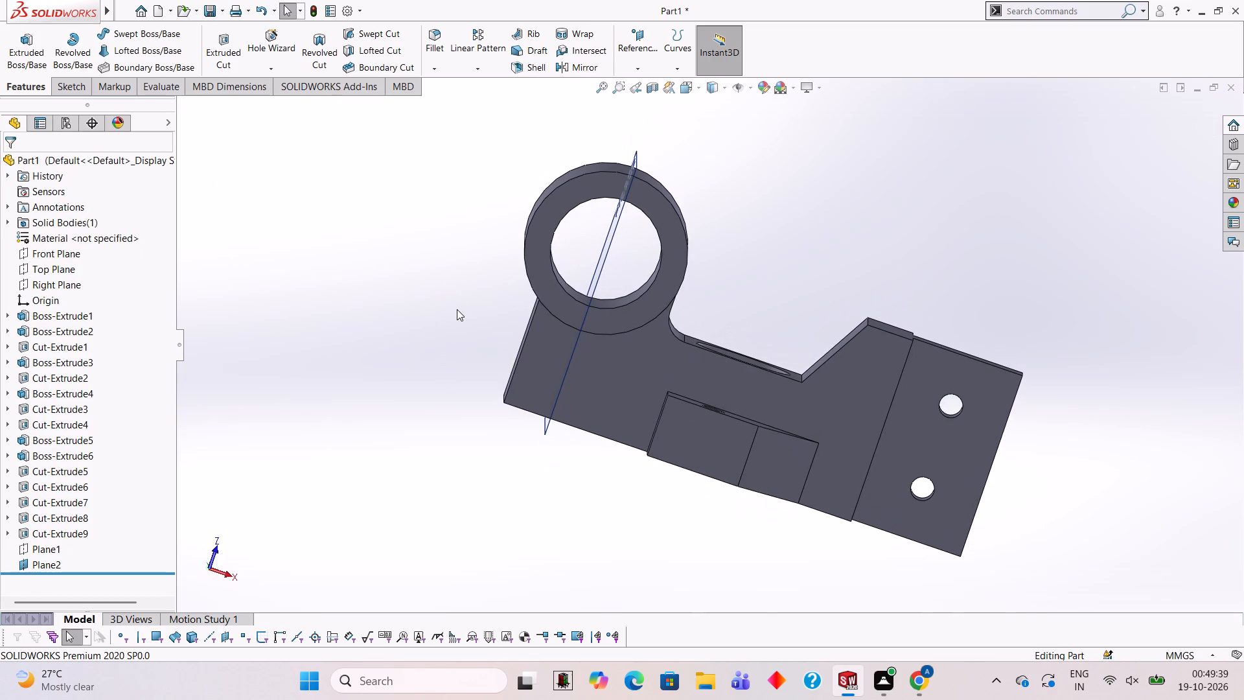
{"action": "middle_click_drag", "start_coordinate": [588, 162], "coordinate": [540, 364]}
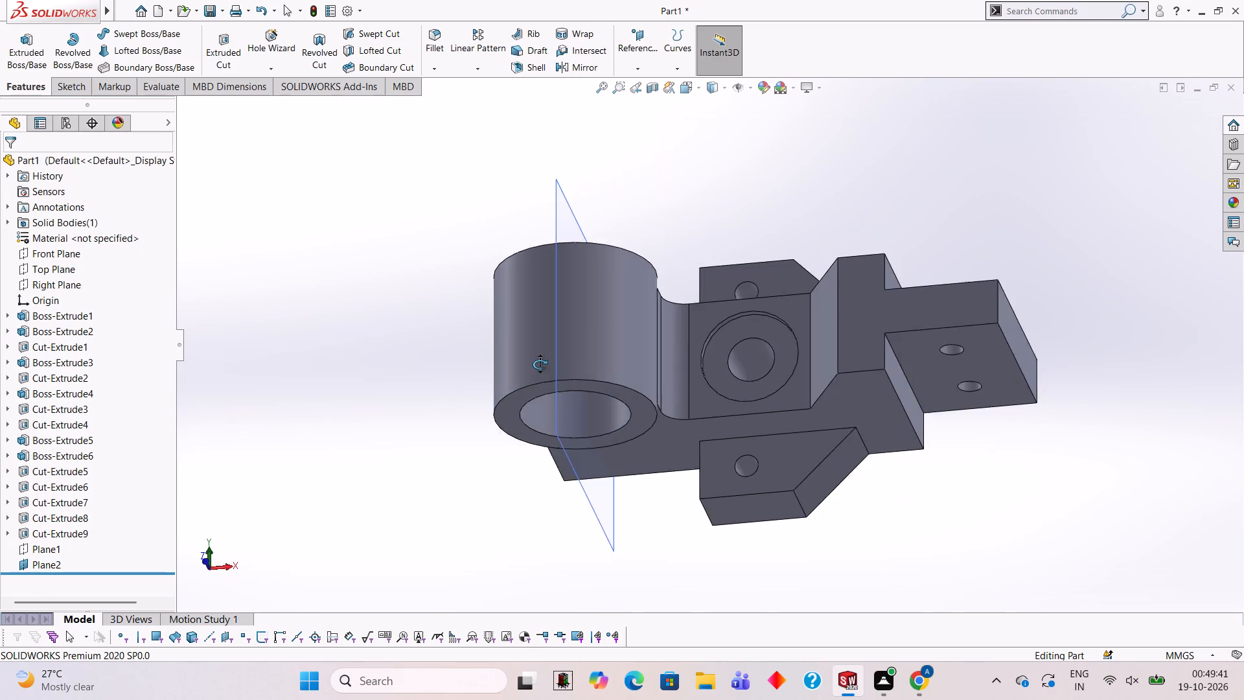
{"action": "middle_click_drag", "start_coordinate": [540, 364], "coordinate": [553, 296]}
{"action": "middle_click_drag", "start_coordinate": [560, 233], "coordinate": [505, 236]}
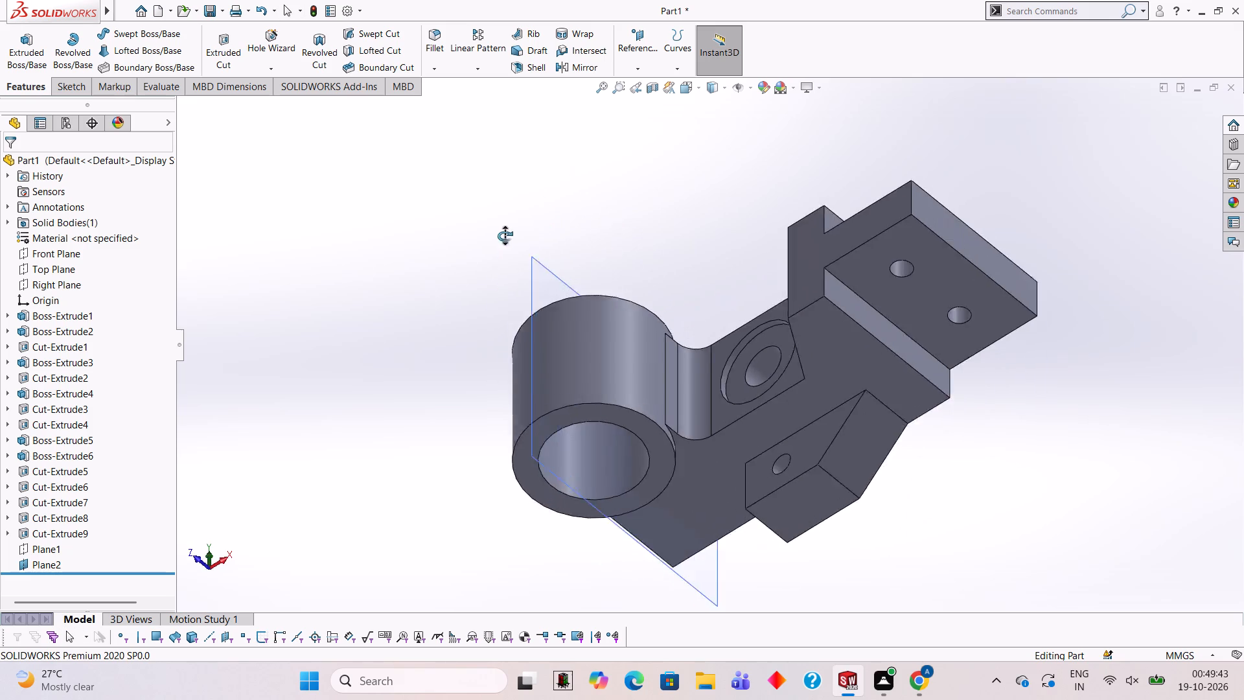
{"action": "middle_click_drag", "start_coordinate": [505, 236], "coordinate": [685, 371]}
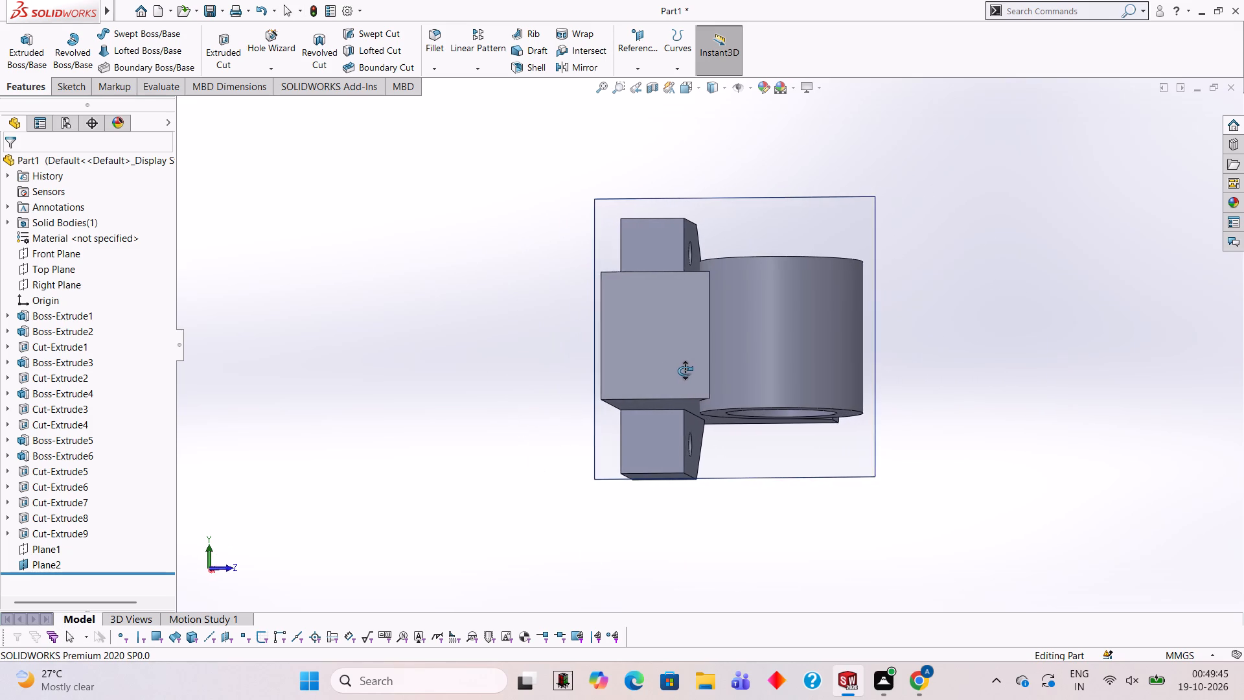
{"action": "middle_click_drag", "start_coordinate": [685, 371], "coordinate": [691, 383]}
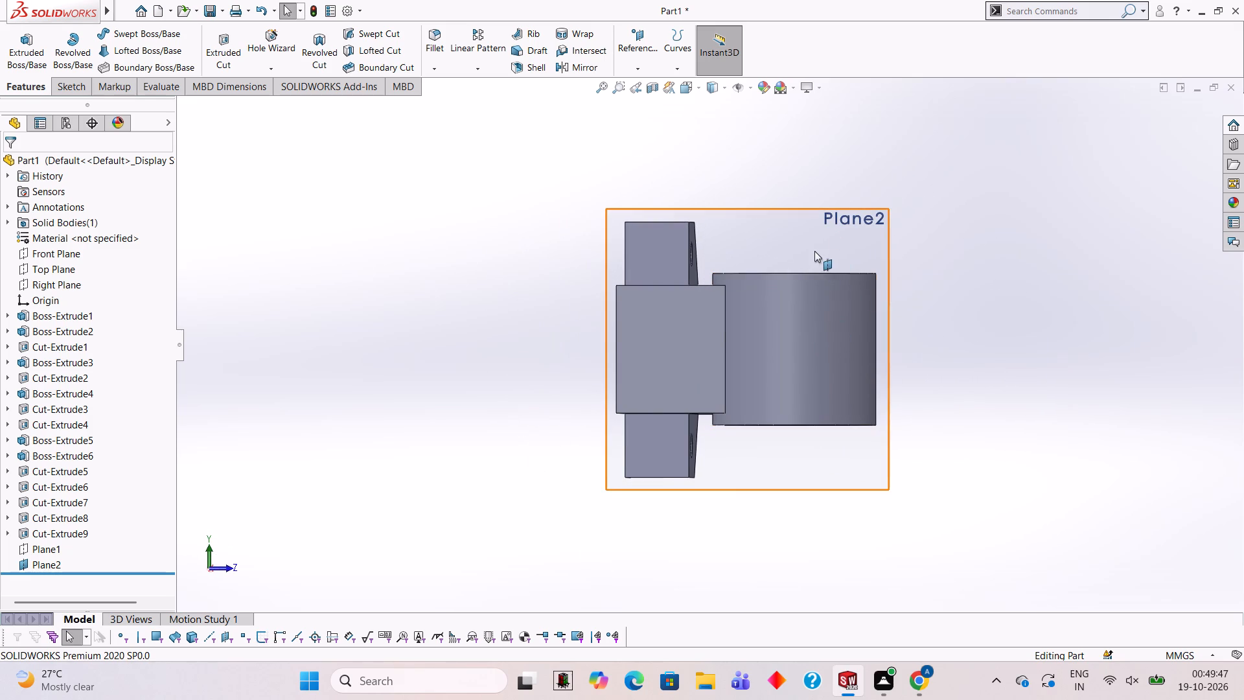
{"action": "left_click", "coordinate": [814, 251]}
{"action": "left_click", "coordinate": [870, 209]}
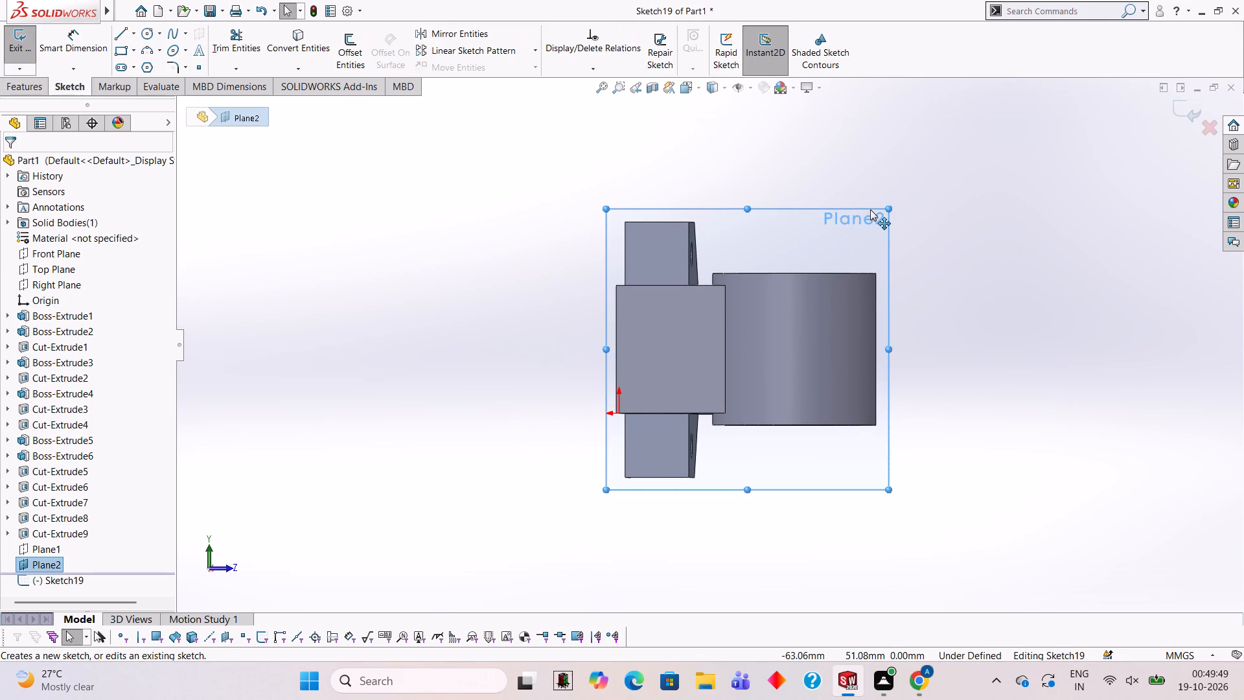
{"action": "key", "text": "ctrl+8"}
{"action": "key", "text": "ctrl+8"}
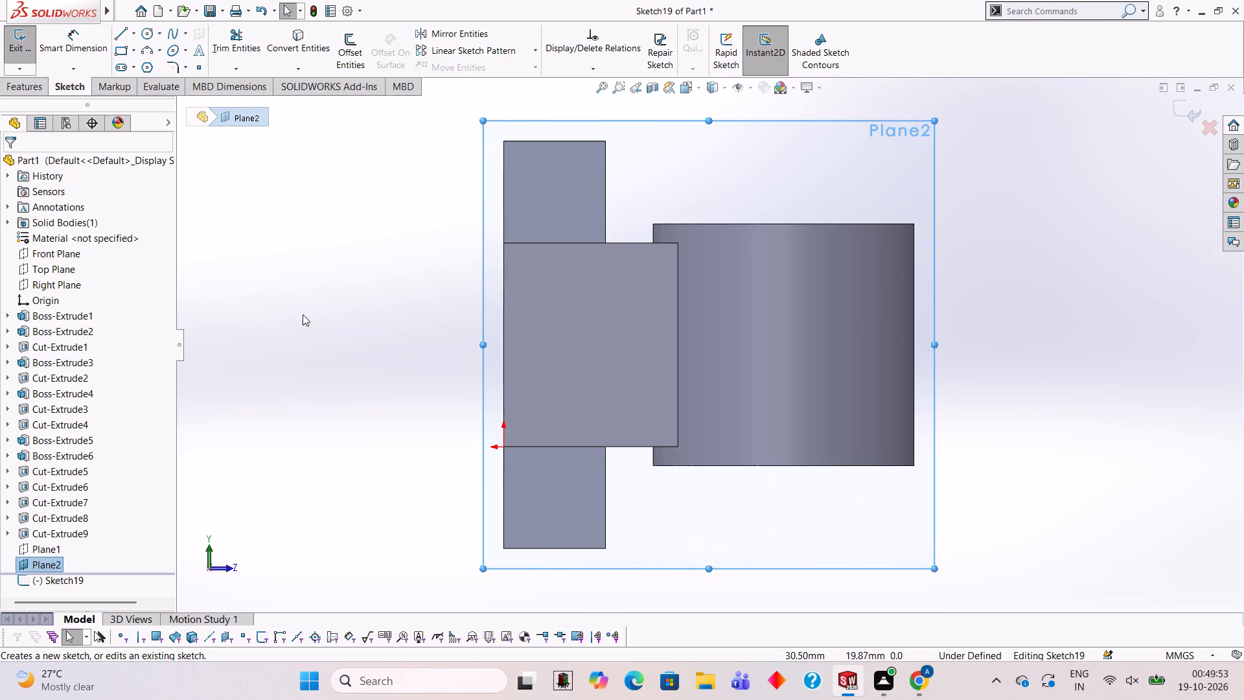
Sketch a closed 13 × 19 mm rectangle inward from the midpoint of the cylinder's outermost edge, starting with a 9.5 mm half-side.
{"action": "left_click", "coordinate": [123, 30]}
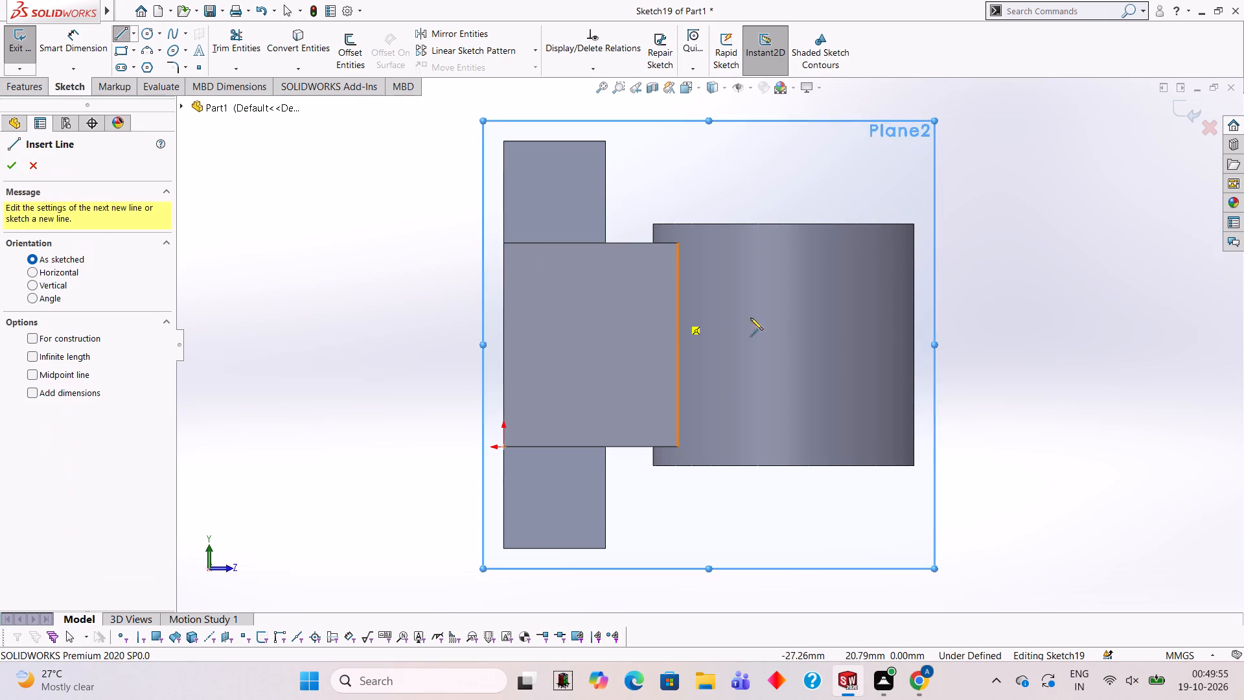
{"action": "left_click", "coordinate": [914, 345]}
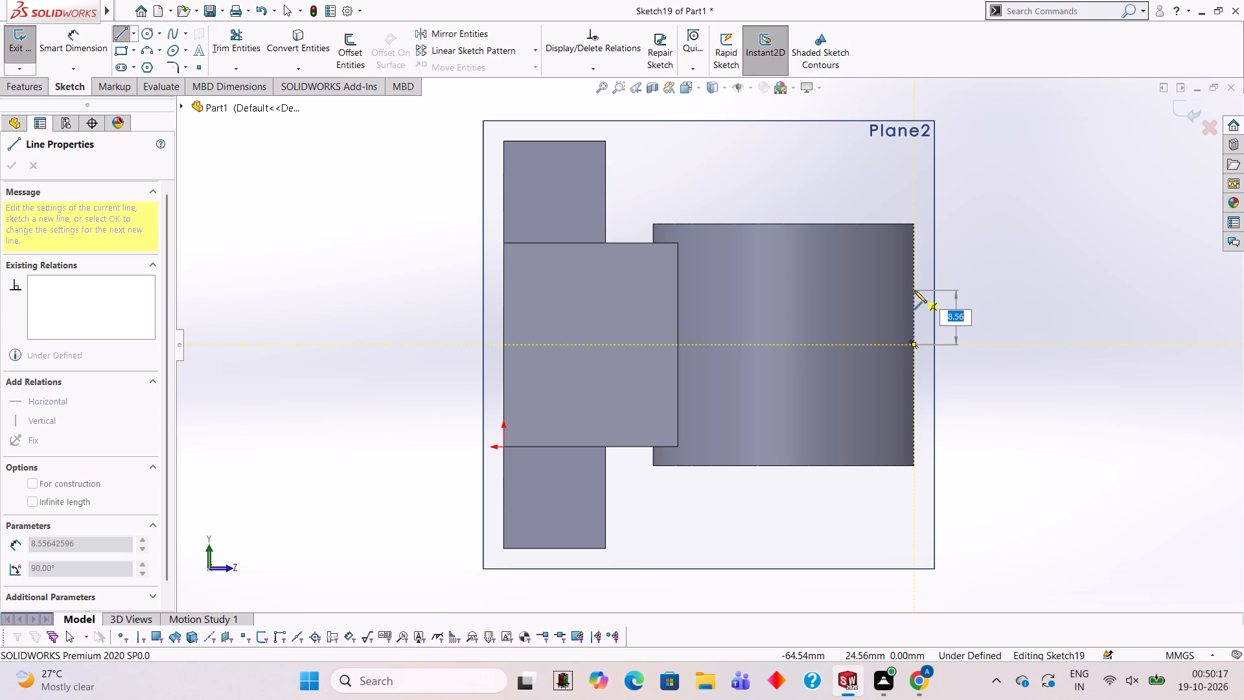
{"action": "type", "text": "9.5"}
{"action": "key", "text": "Return"}
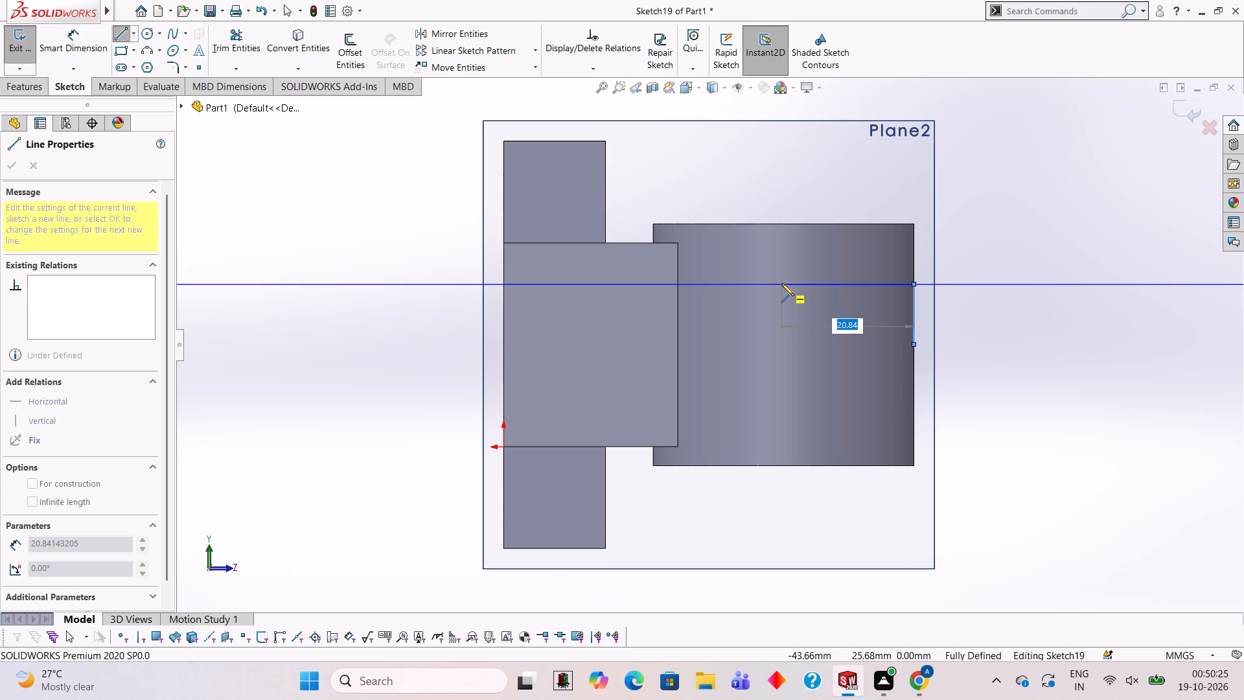
{"action": "key", "text": "1"}
{"action": "key", "text": "3"}
{"action": "key", "text": "Return"}
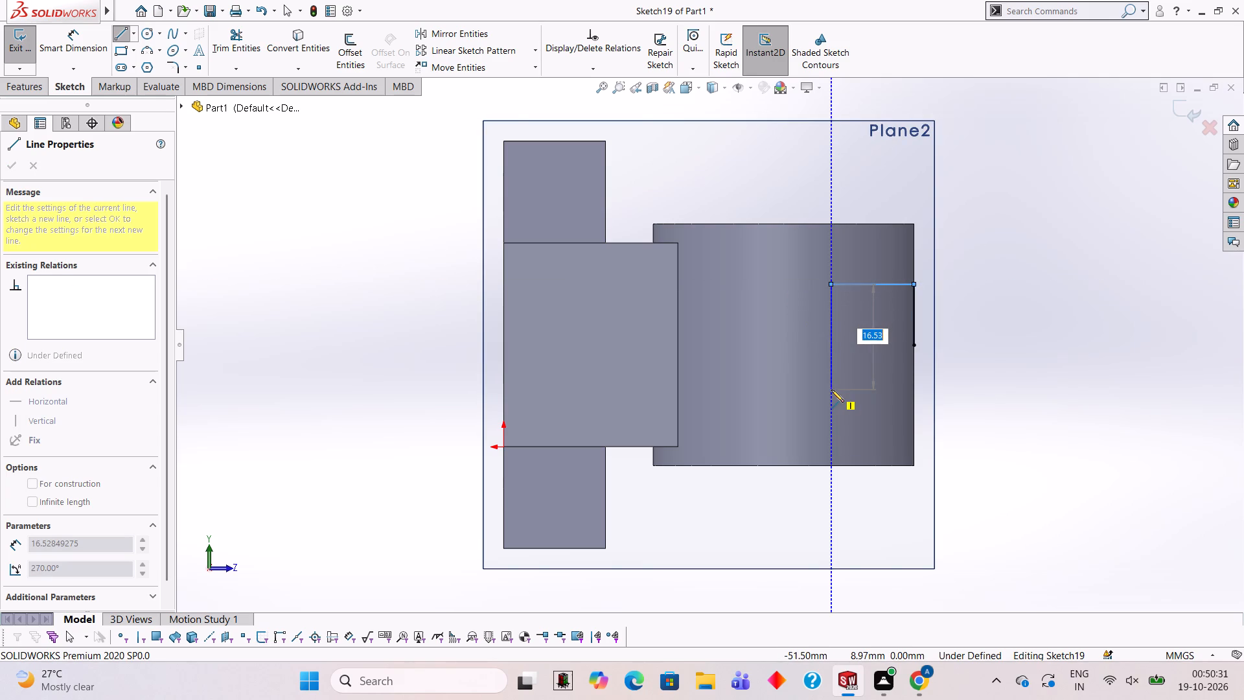
{"action": "key", "text": "1"}
{"action": "key", "text": "9"}
{"action": "key", "text": "Return"}
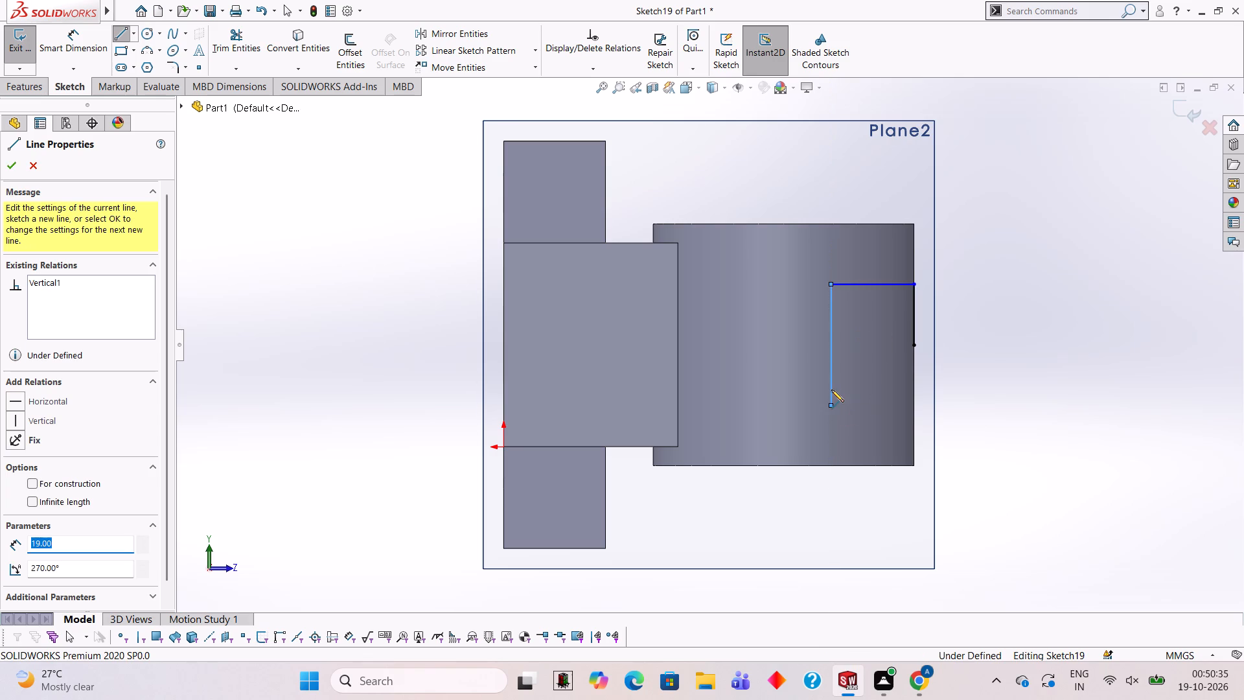
{"action": "left_click", "coordinate": [914, 405]}
{"action": "left_click", "coordinate": [915, 344]}
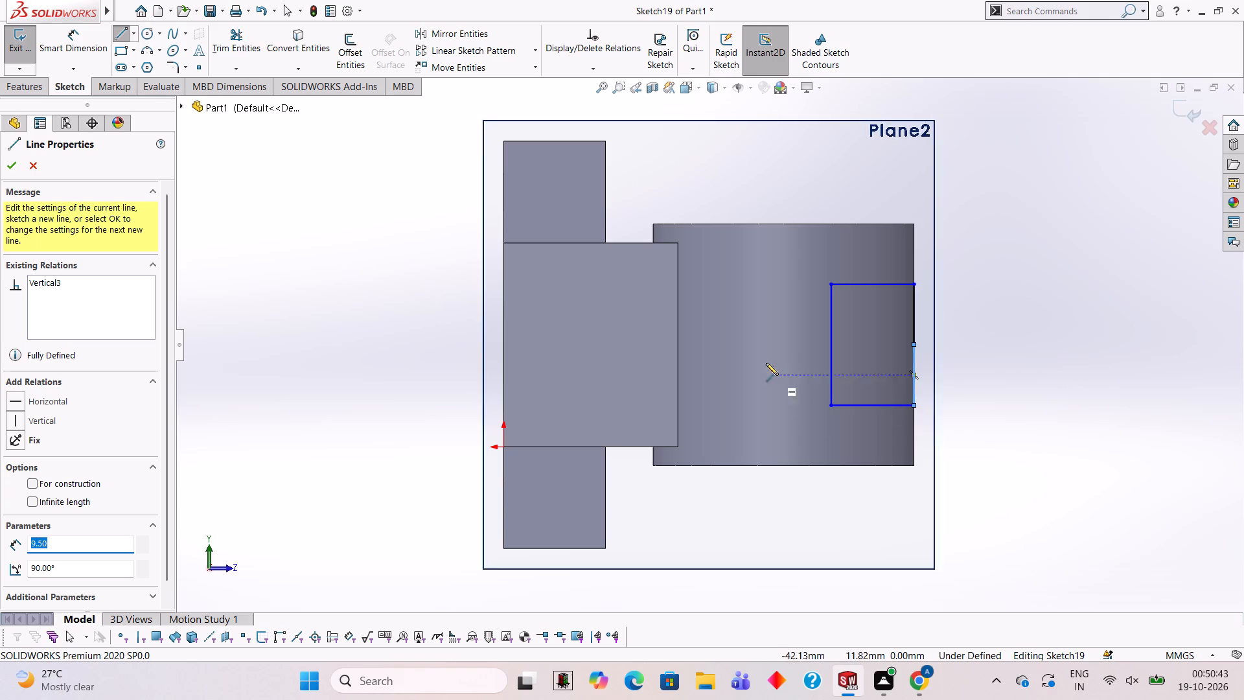
Trim the two half segments on the cylinder's outer edge and replace them with one 19 mm vertical line.
{"action": "left_click", "coordinate": [214, 54]}
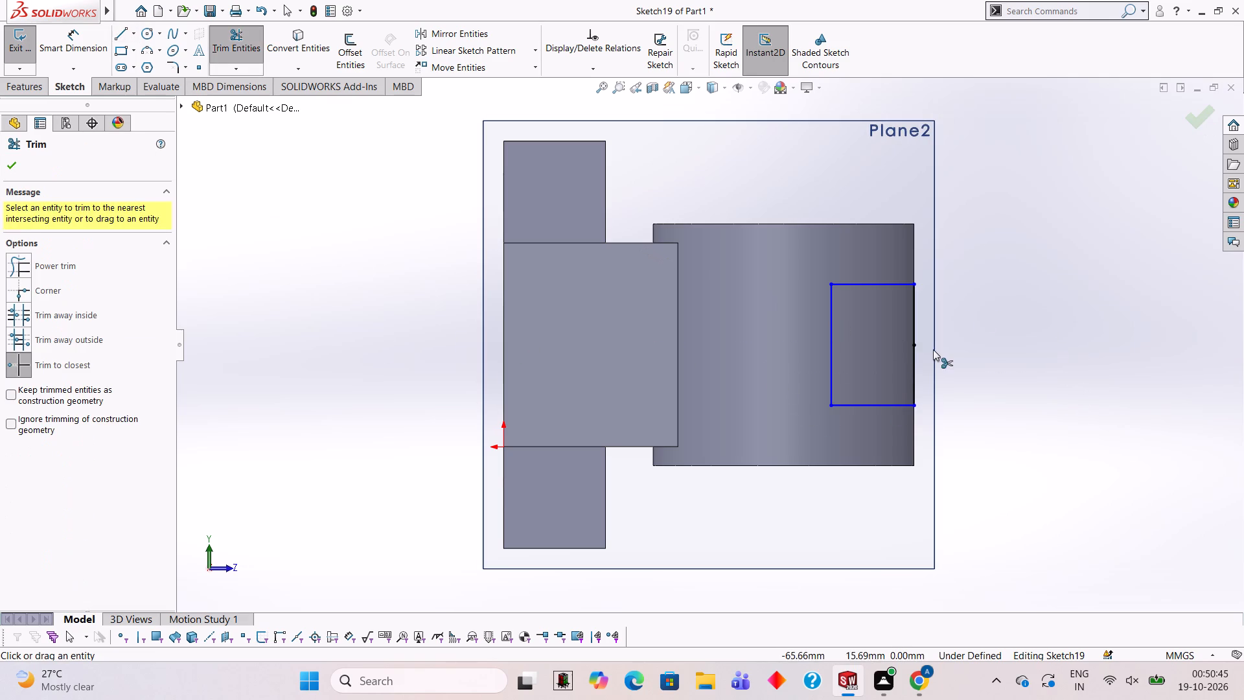
{"action": "left_click", "coordinate": [916, 358]}
{"action": "left_click", "coordinate": [913, 336]}
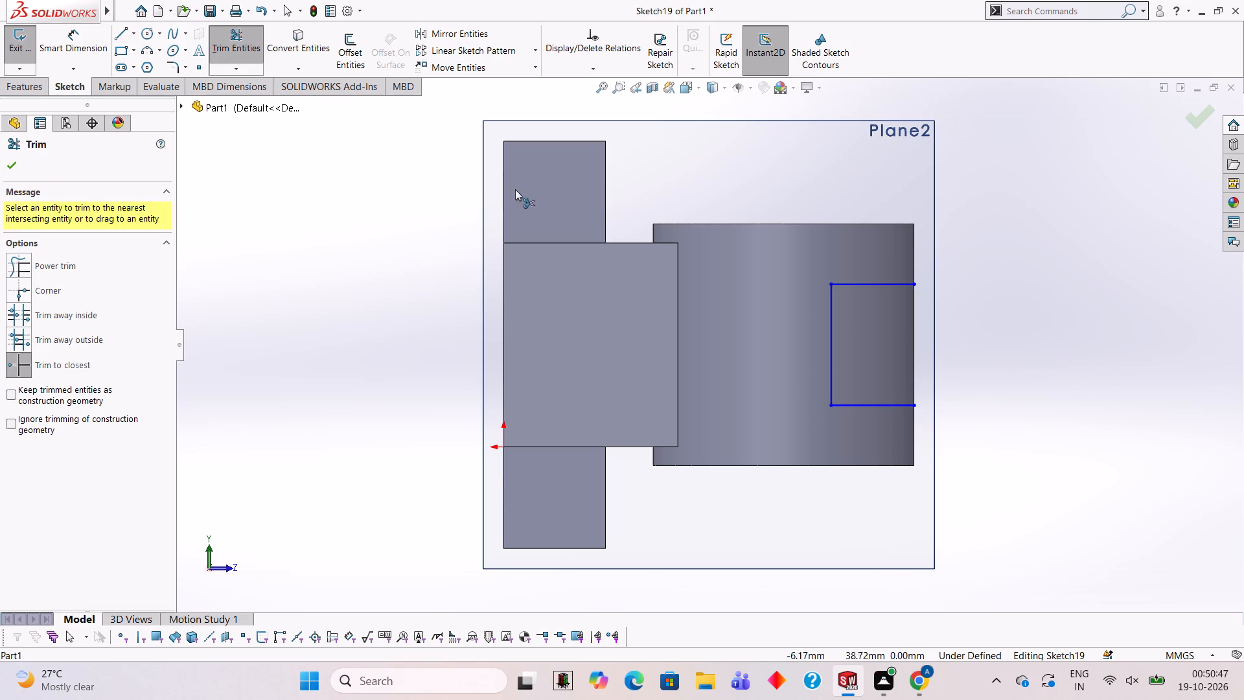
{"action": "left_click", "coordinate": [128, 34]}
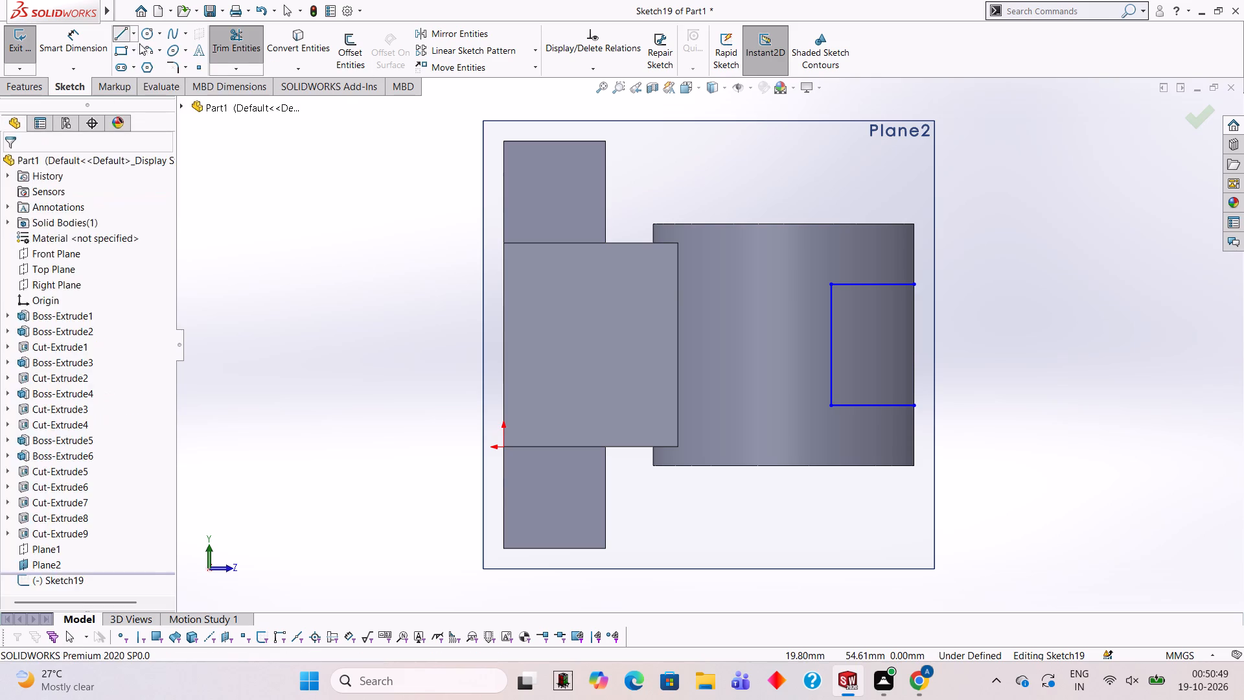
{"action": "left_click", "coordinate": [914, 283]}
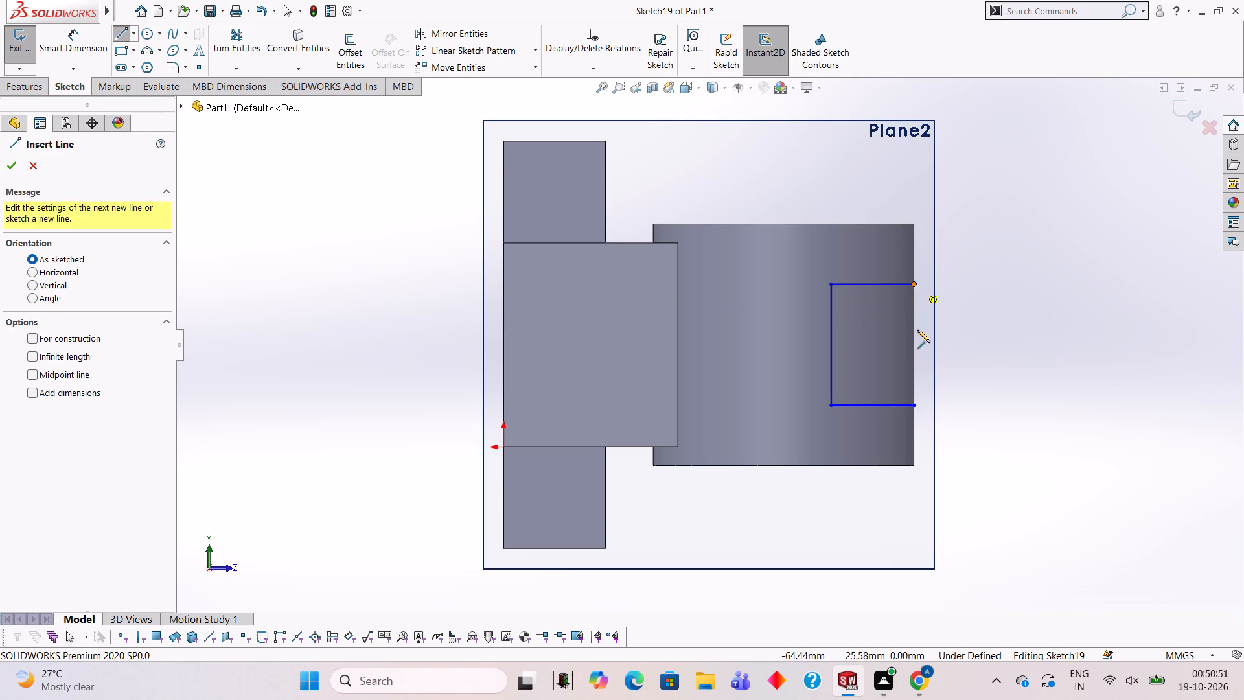
{"action": "left_click", "coordinate": [914, 408]}
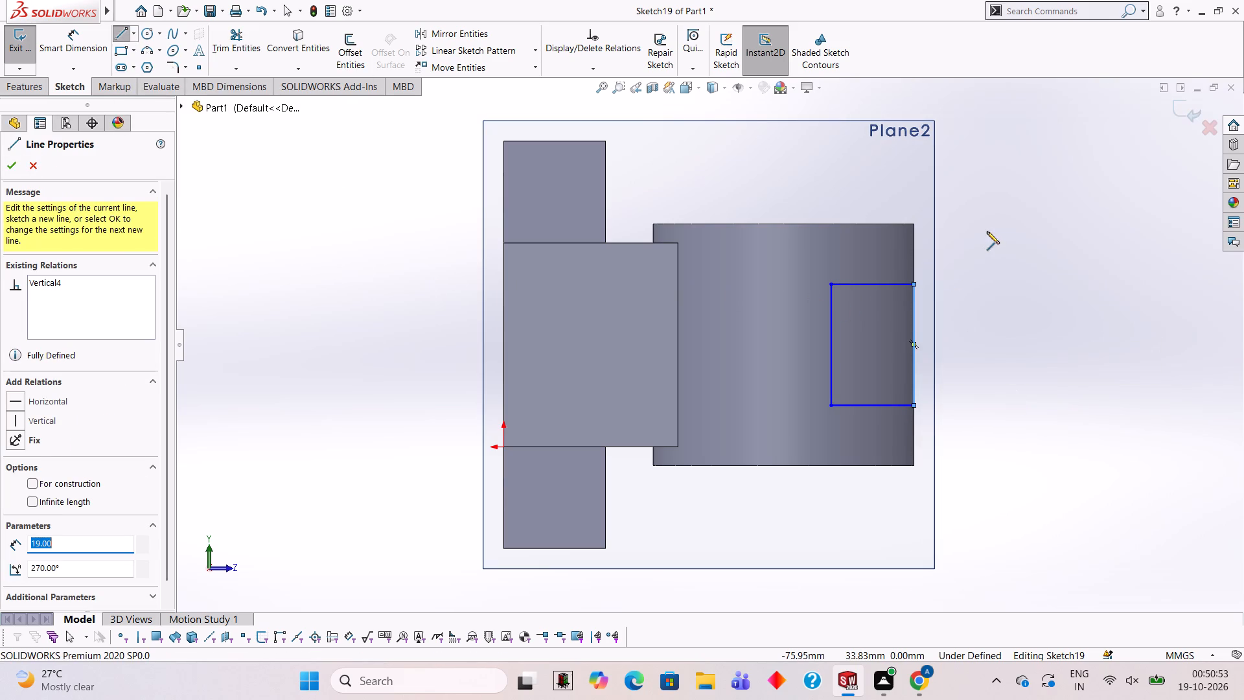
{"action": "key", "text": "Escape"}
Start a blind boss extrusion of the 13 × 19 mm profile with its direction reversed, away from the end tab.
{"action": "middle_click_drag", "start_coordinate": [1002, 342], "coordinate": [861, 253]}
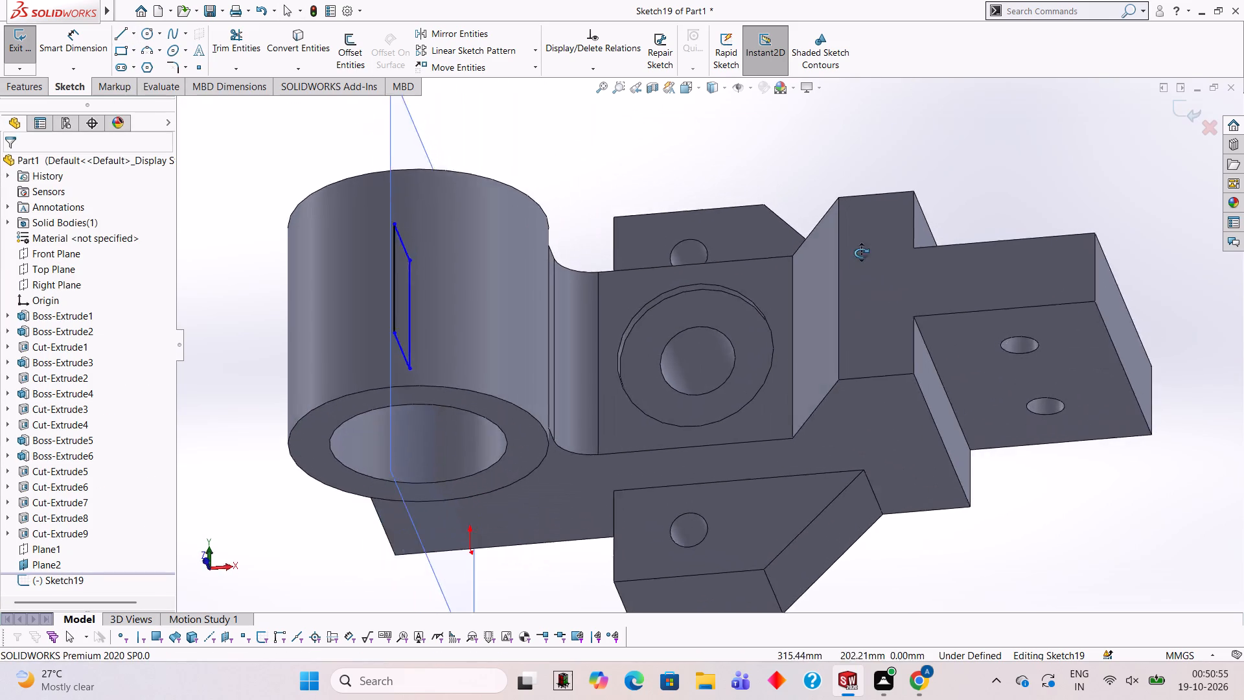
{"action": "middle_click_drag", "start_coordinate": [861, 253], "coordinate": [876, 68]}
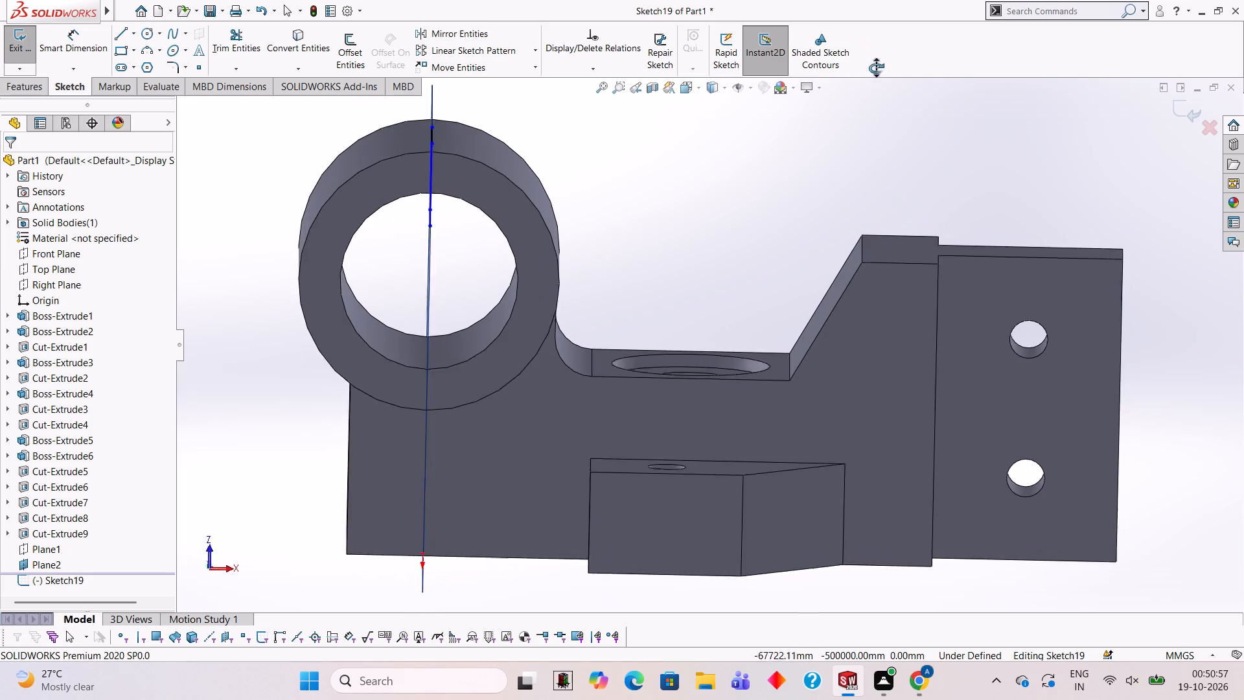
{"action": "middle_click_drag", "start_coordinate": [876, 68], "coordinate": [875, 85]}
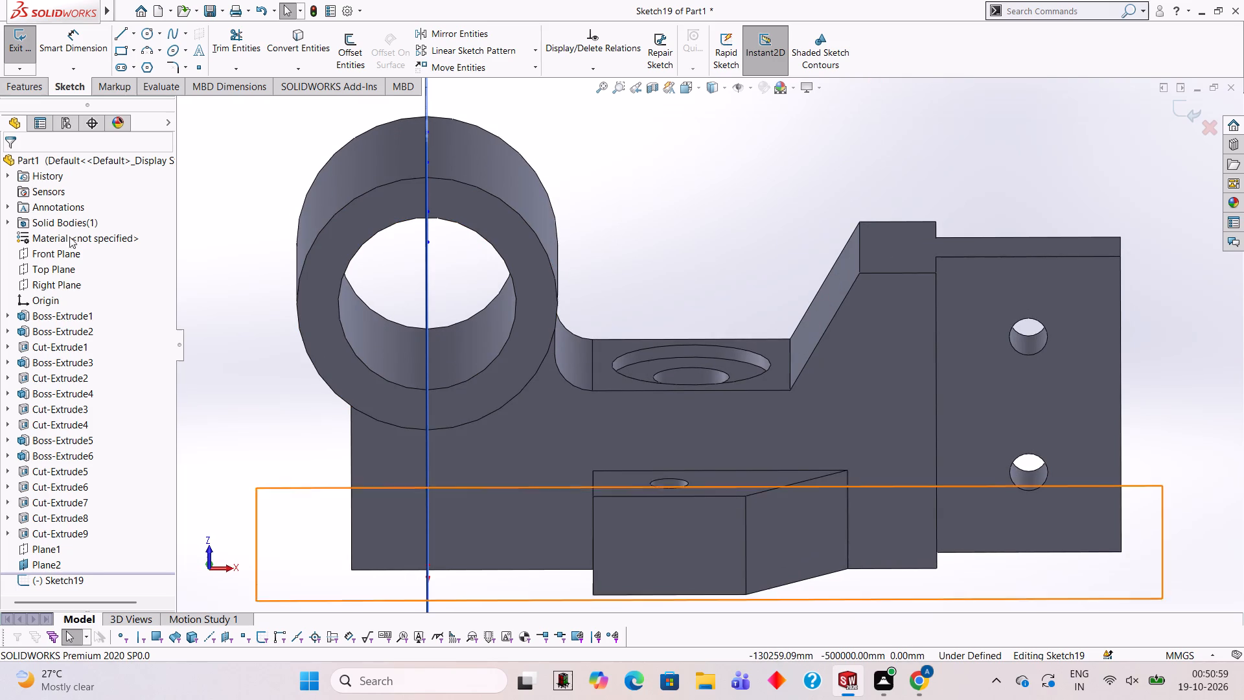
{"action": "left_click", "coordinate": [19, 86]}
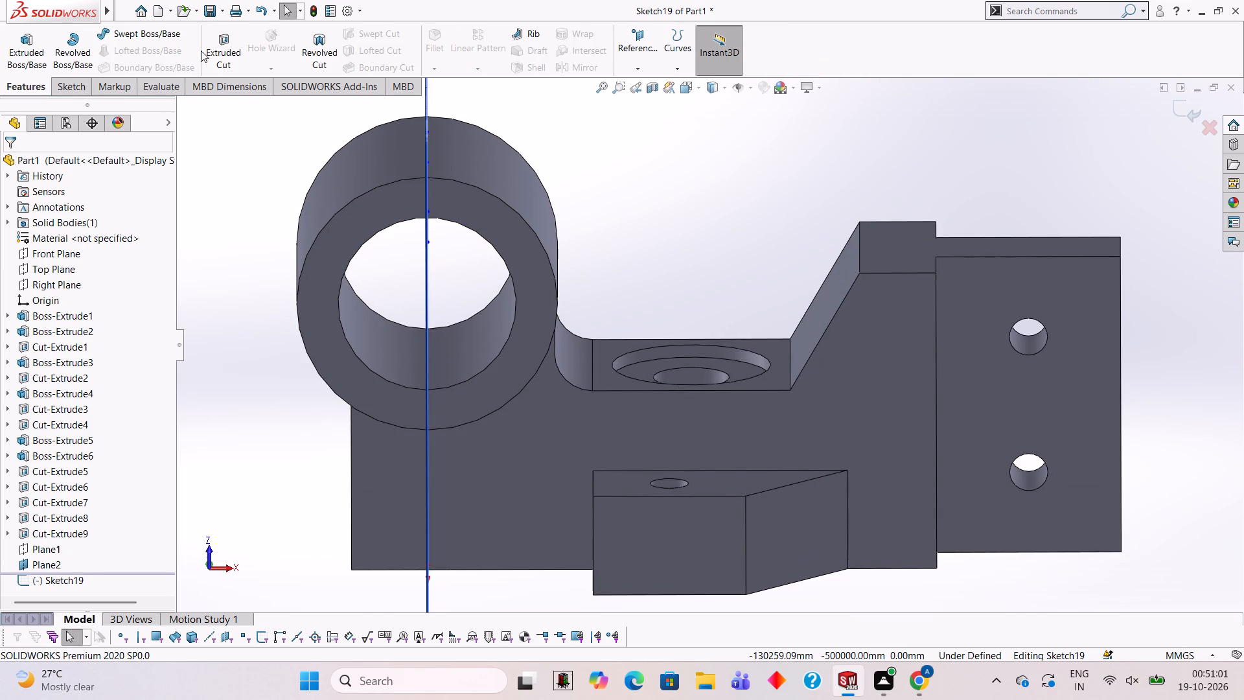
{"action": "left_click", "coordinate": [36, 39]}
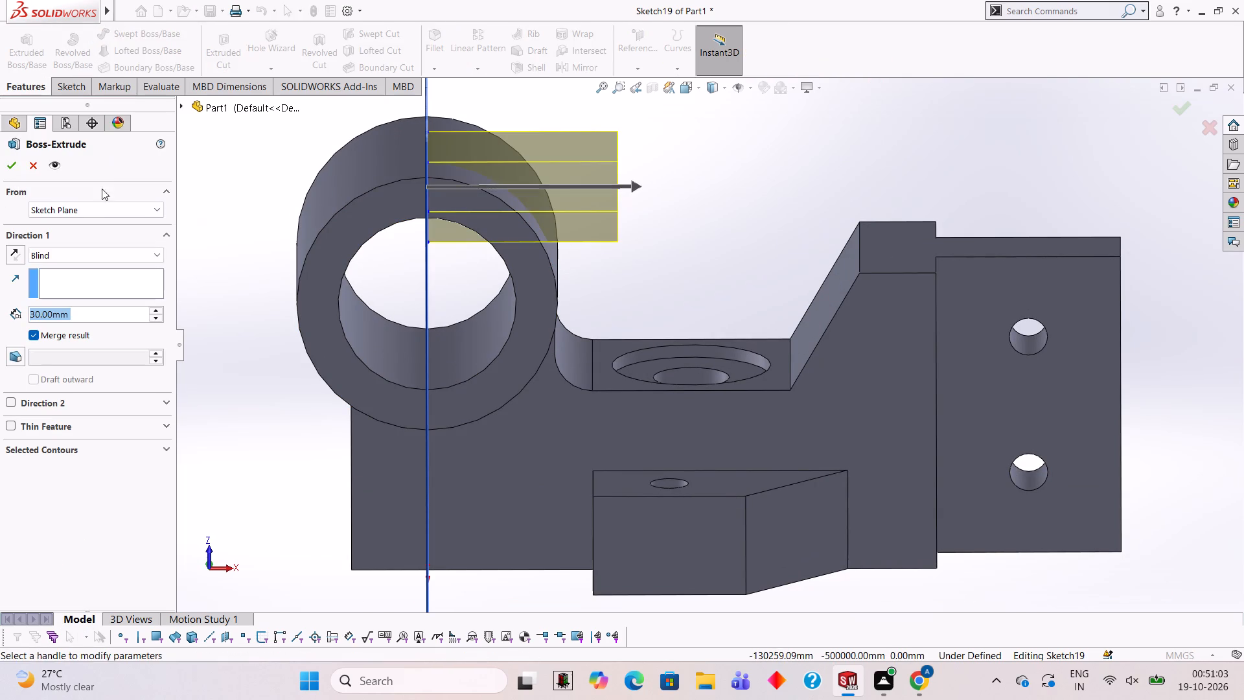
{"action": "left_click", "coordinate": [11, 253]}
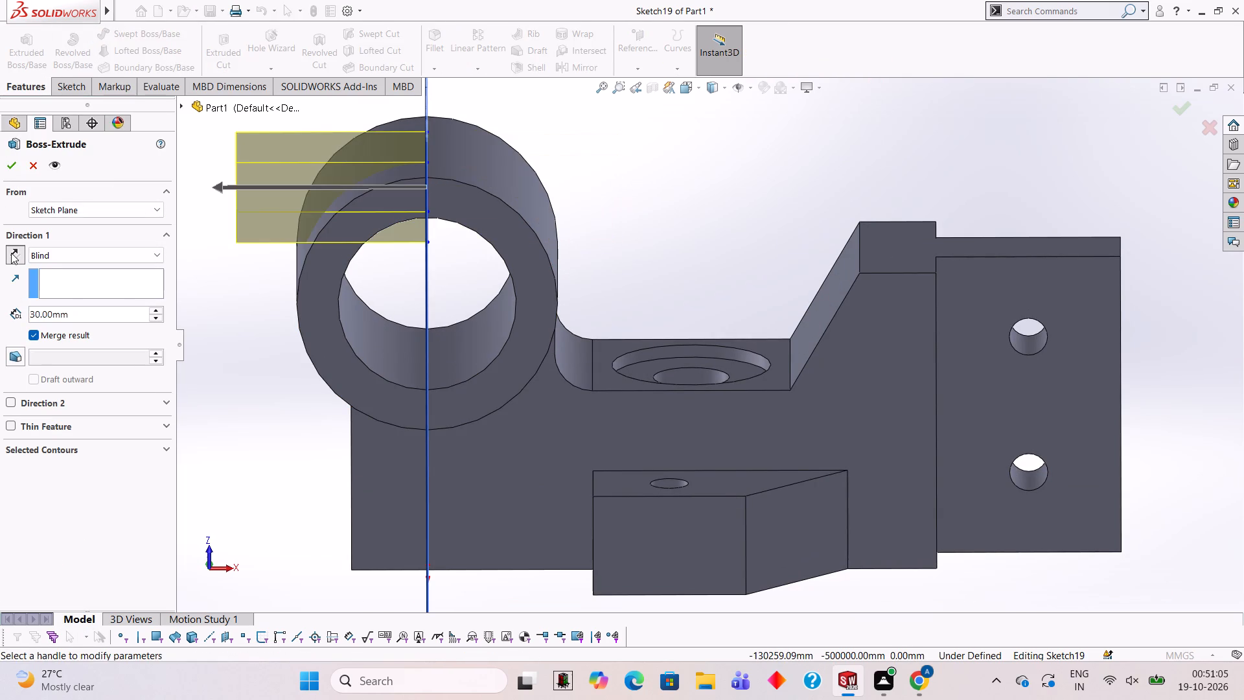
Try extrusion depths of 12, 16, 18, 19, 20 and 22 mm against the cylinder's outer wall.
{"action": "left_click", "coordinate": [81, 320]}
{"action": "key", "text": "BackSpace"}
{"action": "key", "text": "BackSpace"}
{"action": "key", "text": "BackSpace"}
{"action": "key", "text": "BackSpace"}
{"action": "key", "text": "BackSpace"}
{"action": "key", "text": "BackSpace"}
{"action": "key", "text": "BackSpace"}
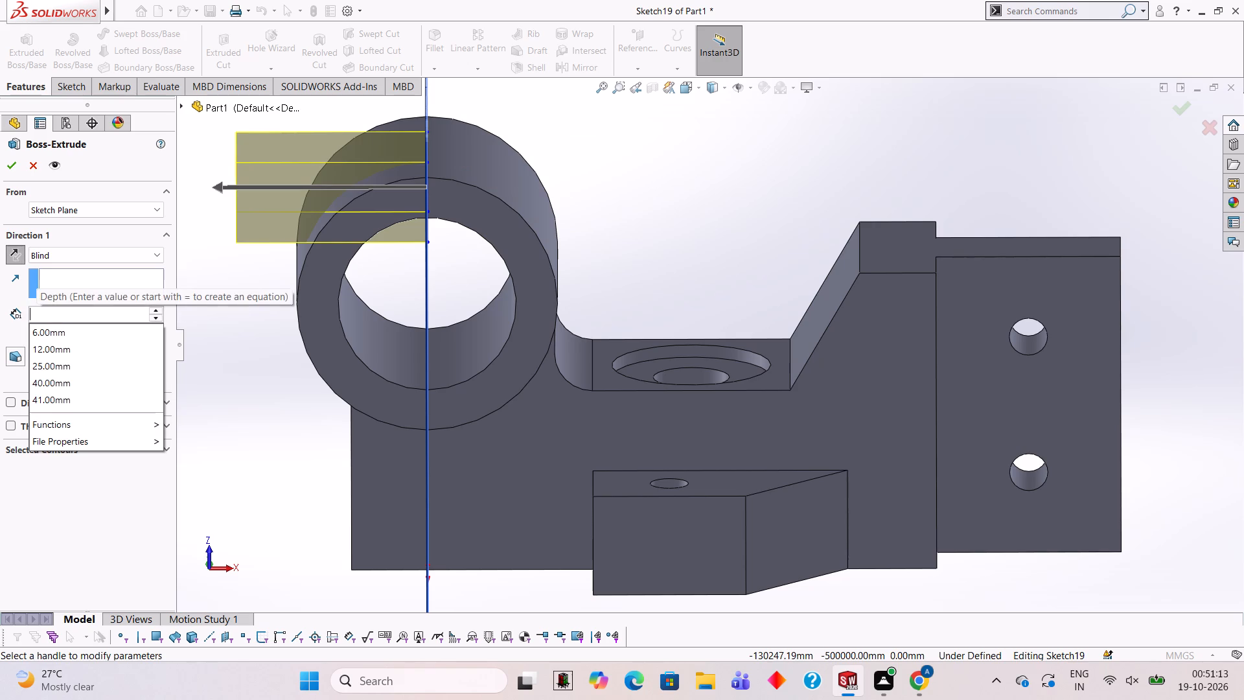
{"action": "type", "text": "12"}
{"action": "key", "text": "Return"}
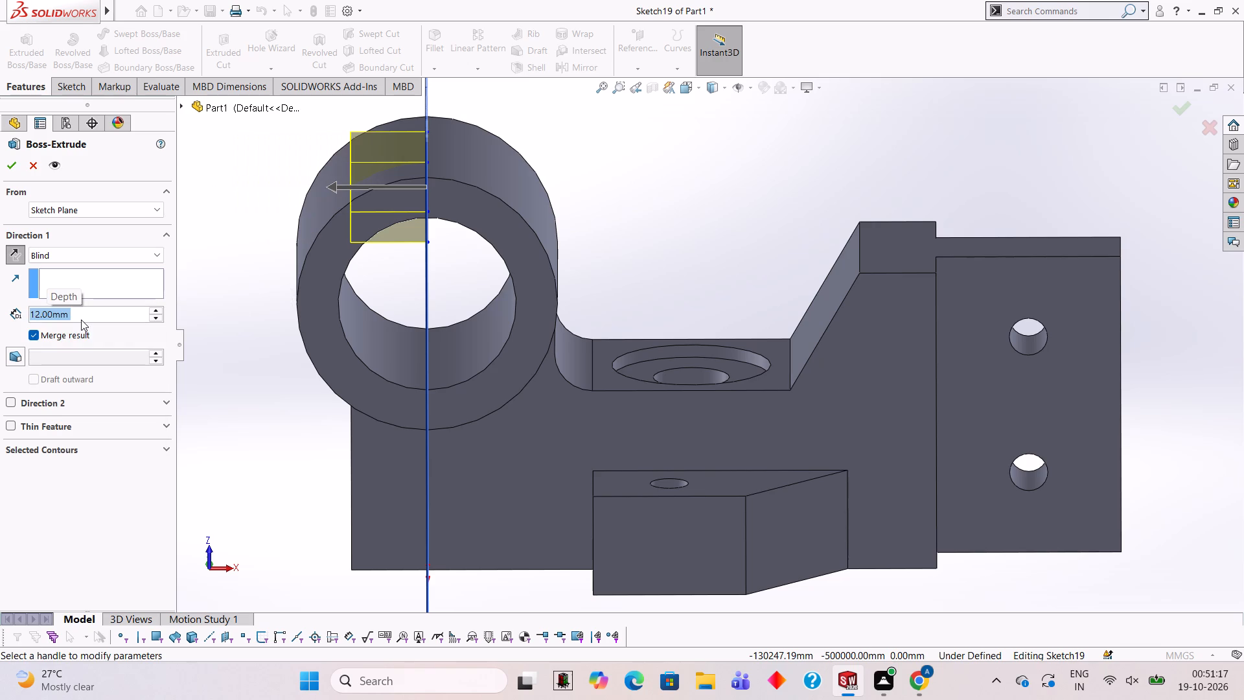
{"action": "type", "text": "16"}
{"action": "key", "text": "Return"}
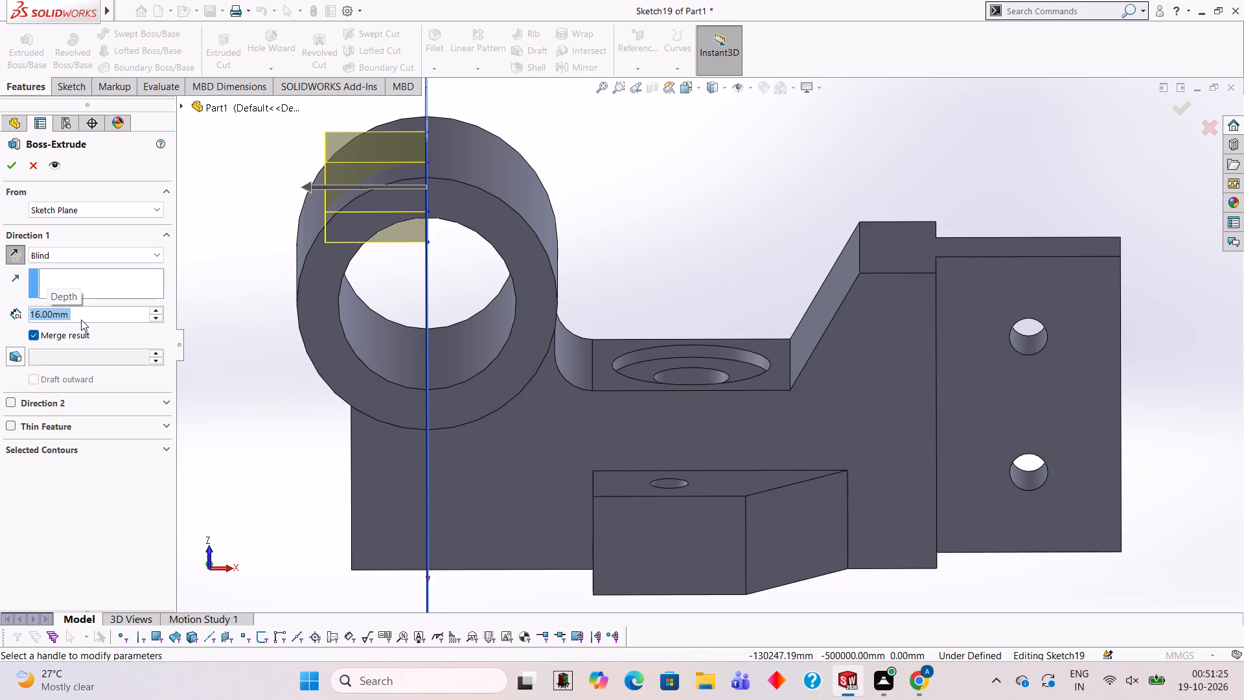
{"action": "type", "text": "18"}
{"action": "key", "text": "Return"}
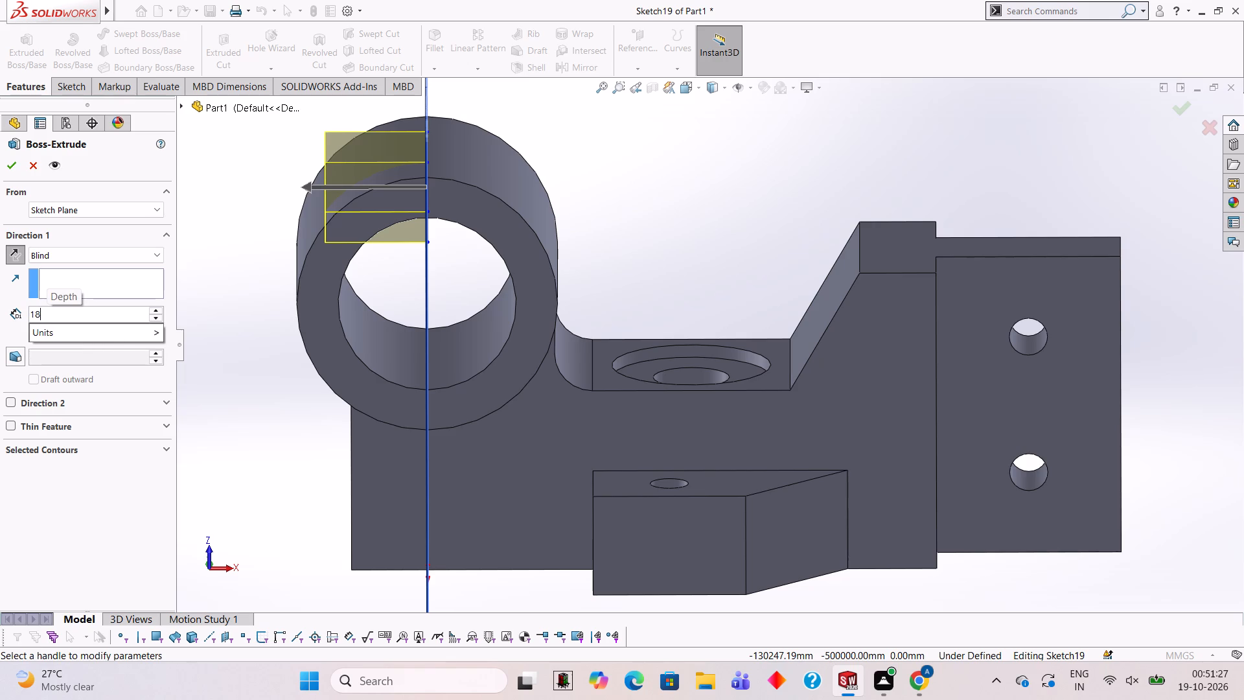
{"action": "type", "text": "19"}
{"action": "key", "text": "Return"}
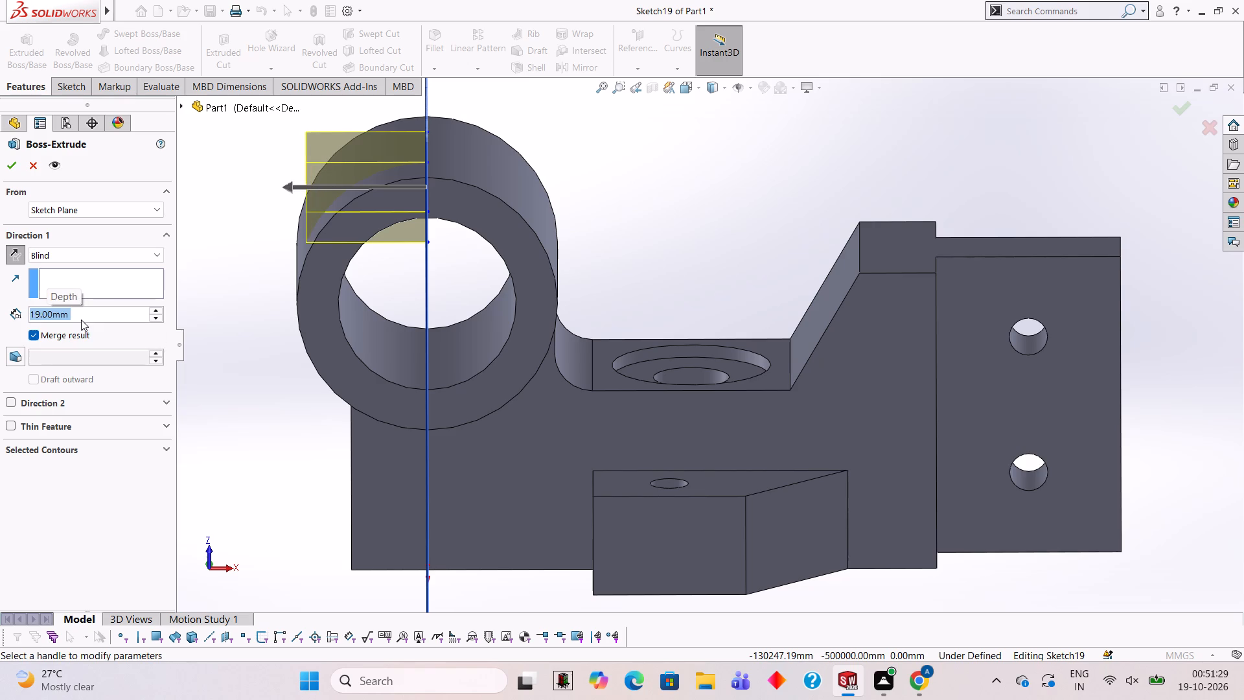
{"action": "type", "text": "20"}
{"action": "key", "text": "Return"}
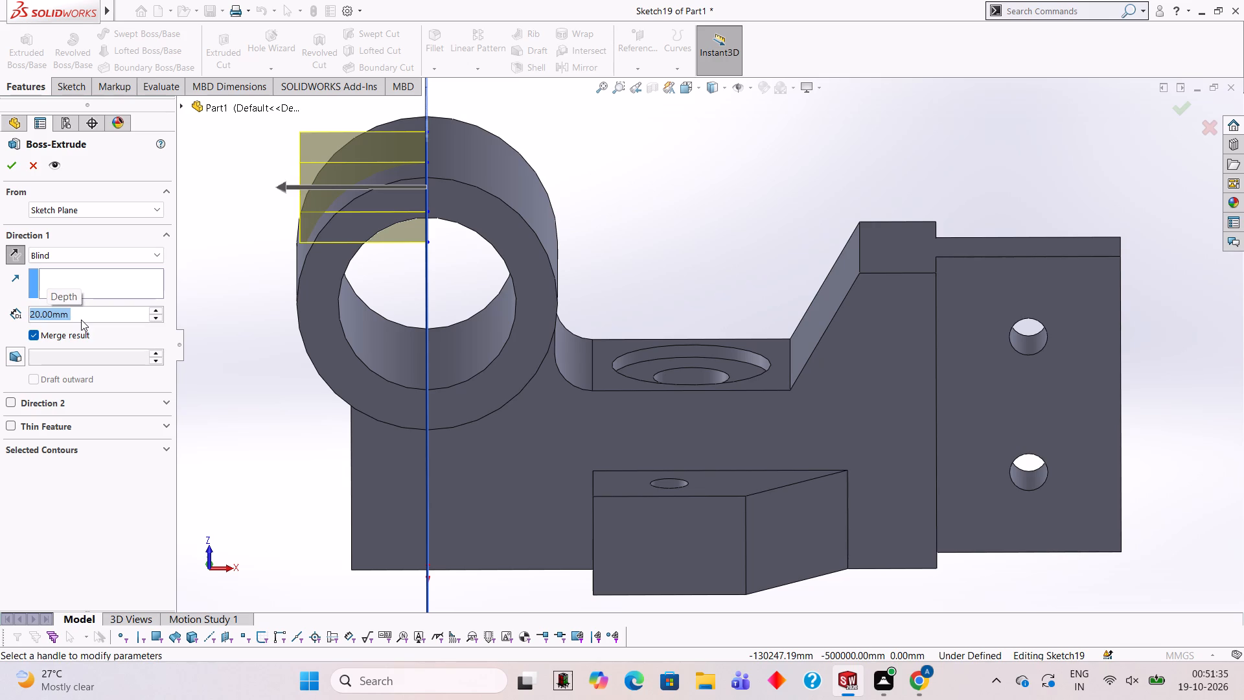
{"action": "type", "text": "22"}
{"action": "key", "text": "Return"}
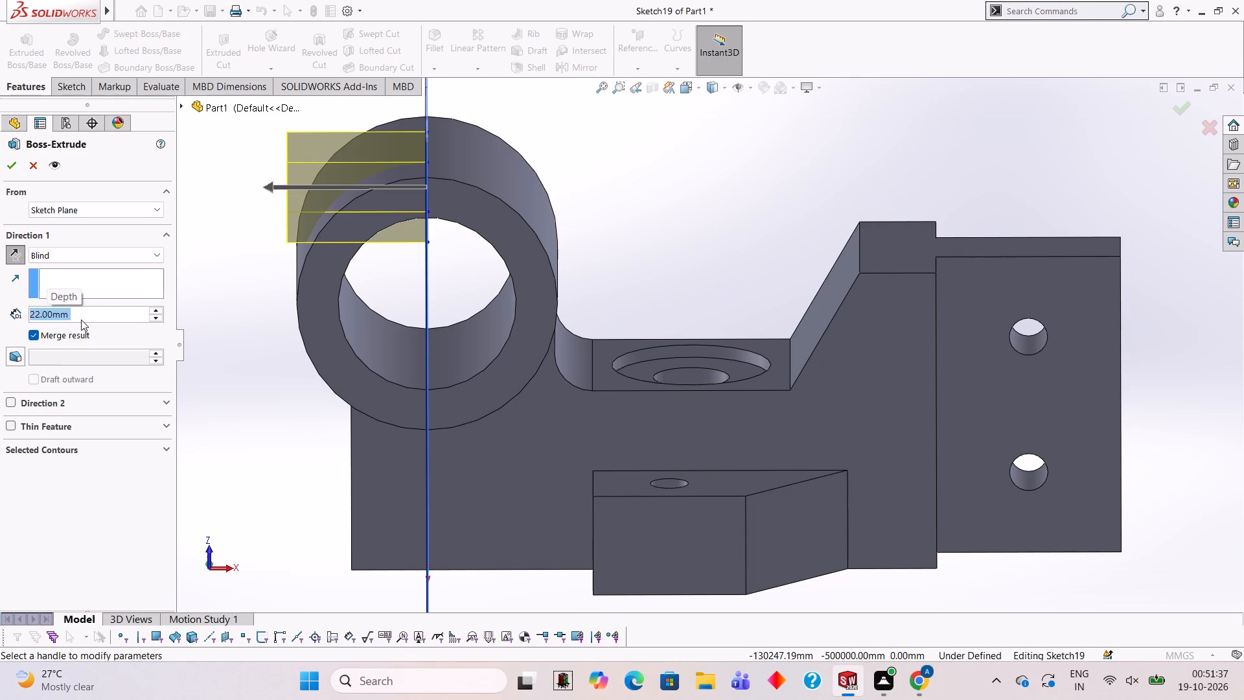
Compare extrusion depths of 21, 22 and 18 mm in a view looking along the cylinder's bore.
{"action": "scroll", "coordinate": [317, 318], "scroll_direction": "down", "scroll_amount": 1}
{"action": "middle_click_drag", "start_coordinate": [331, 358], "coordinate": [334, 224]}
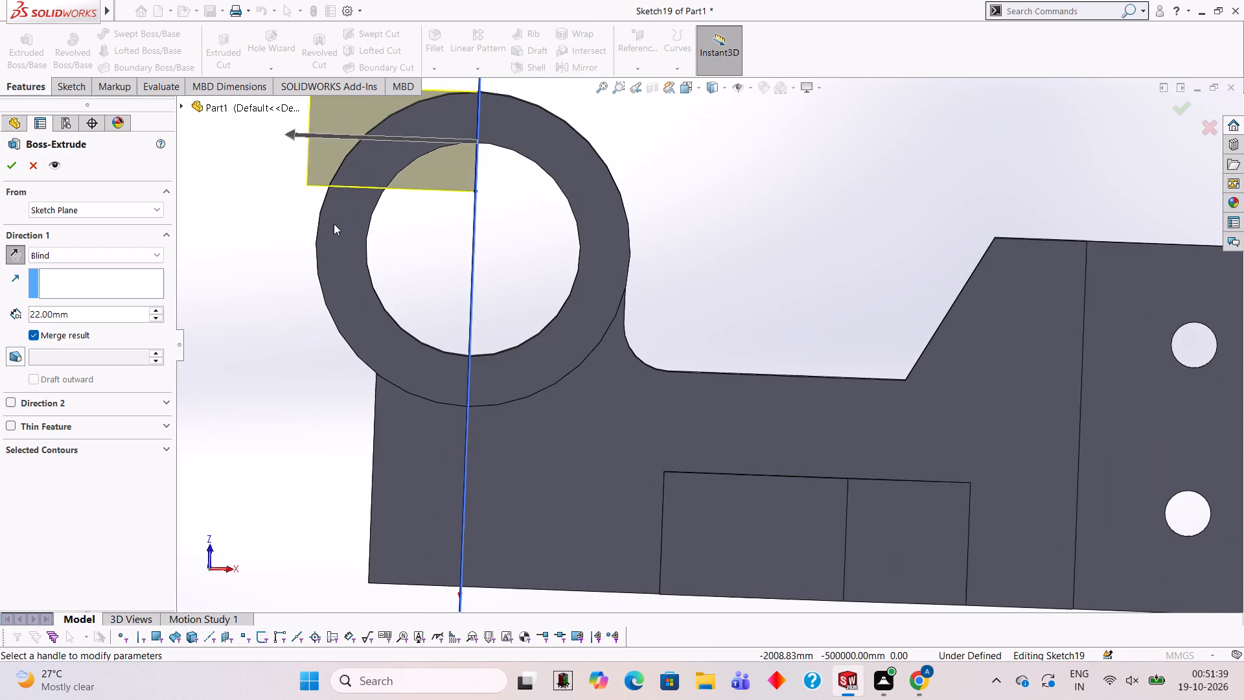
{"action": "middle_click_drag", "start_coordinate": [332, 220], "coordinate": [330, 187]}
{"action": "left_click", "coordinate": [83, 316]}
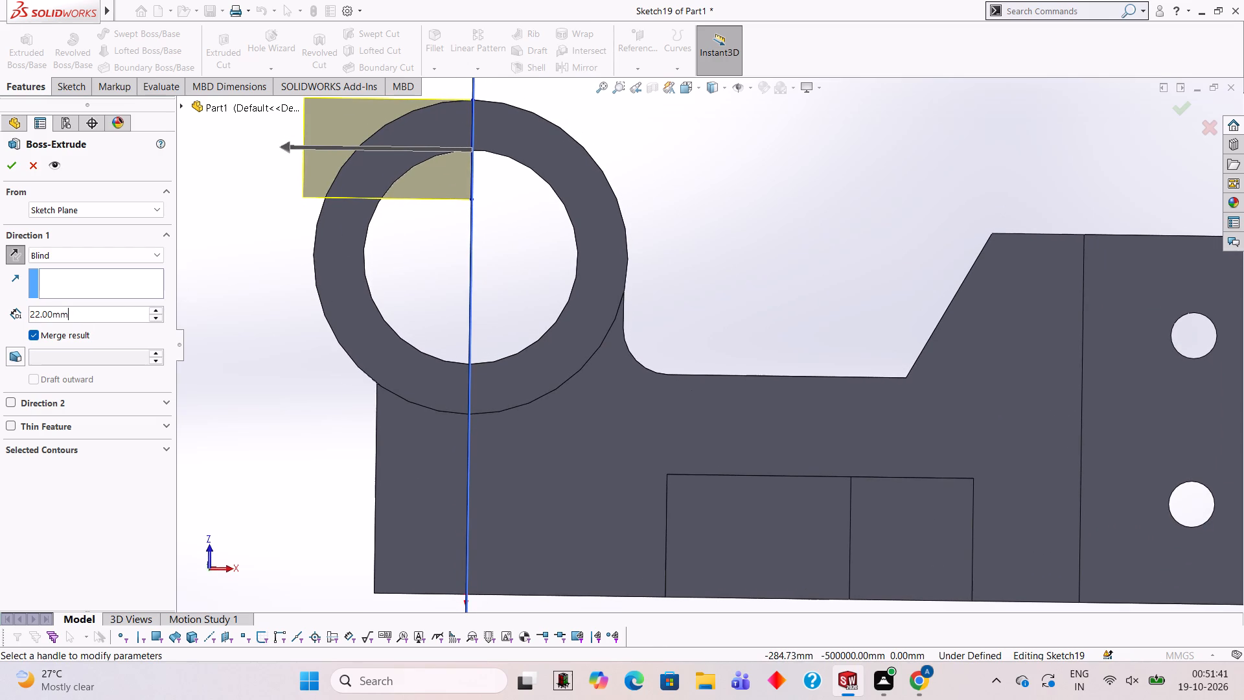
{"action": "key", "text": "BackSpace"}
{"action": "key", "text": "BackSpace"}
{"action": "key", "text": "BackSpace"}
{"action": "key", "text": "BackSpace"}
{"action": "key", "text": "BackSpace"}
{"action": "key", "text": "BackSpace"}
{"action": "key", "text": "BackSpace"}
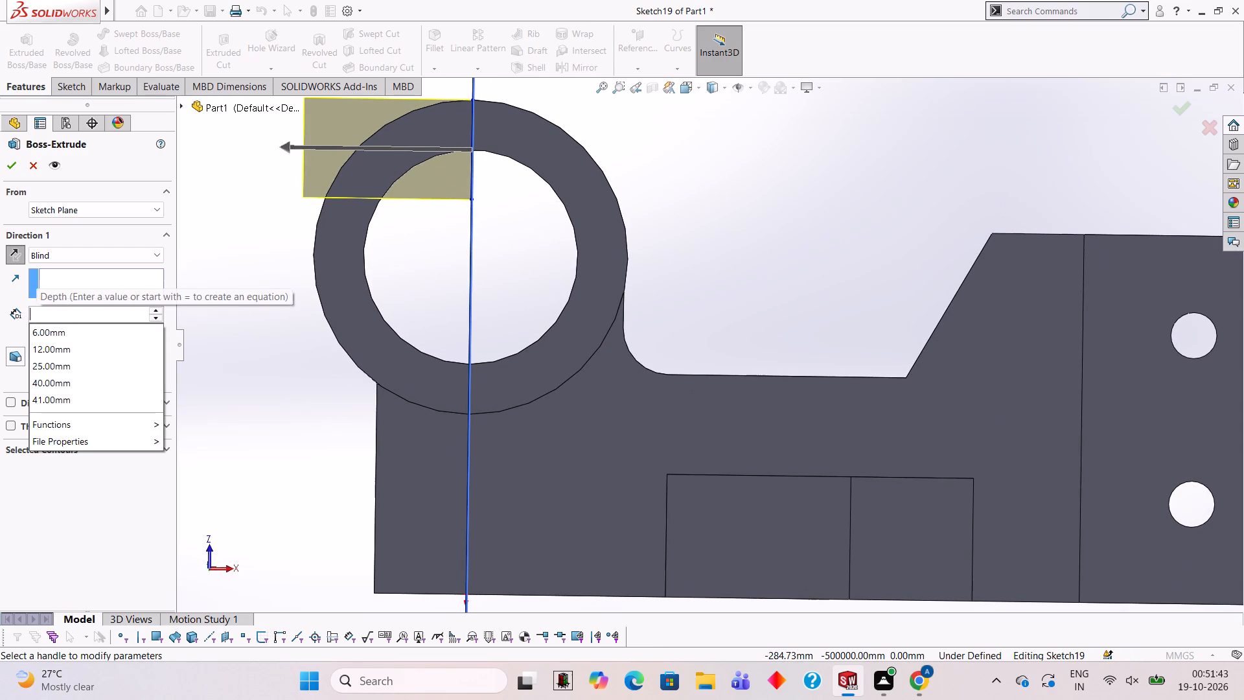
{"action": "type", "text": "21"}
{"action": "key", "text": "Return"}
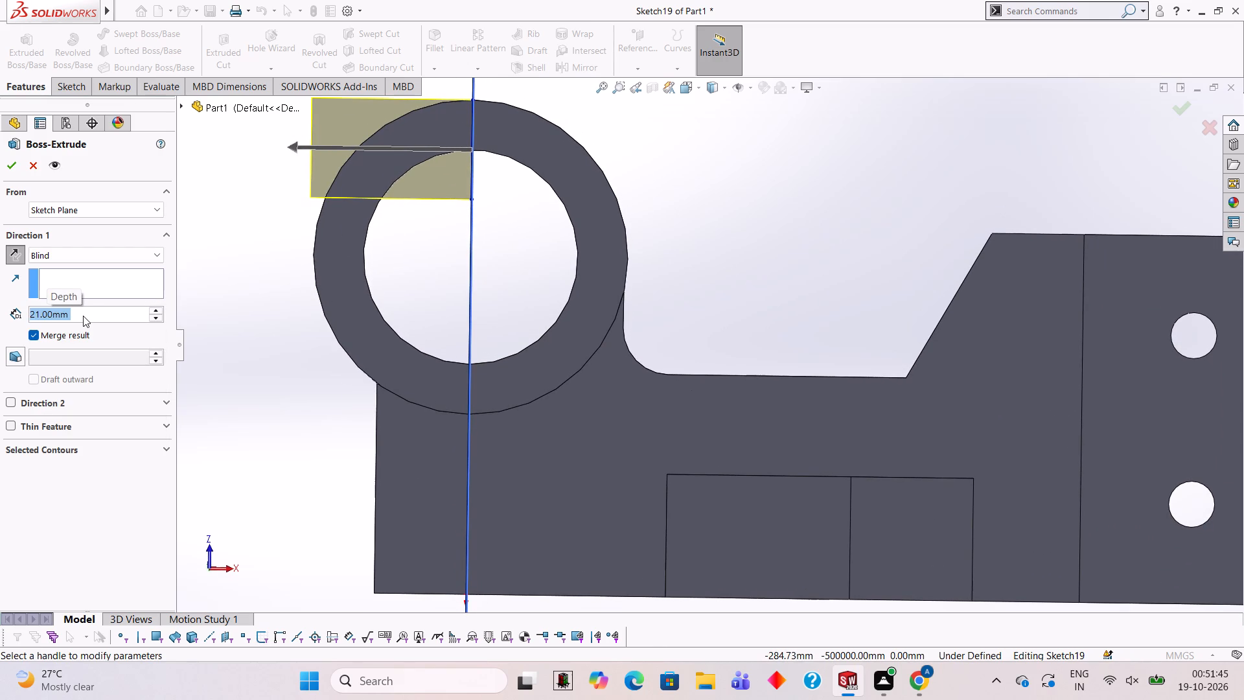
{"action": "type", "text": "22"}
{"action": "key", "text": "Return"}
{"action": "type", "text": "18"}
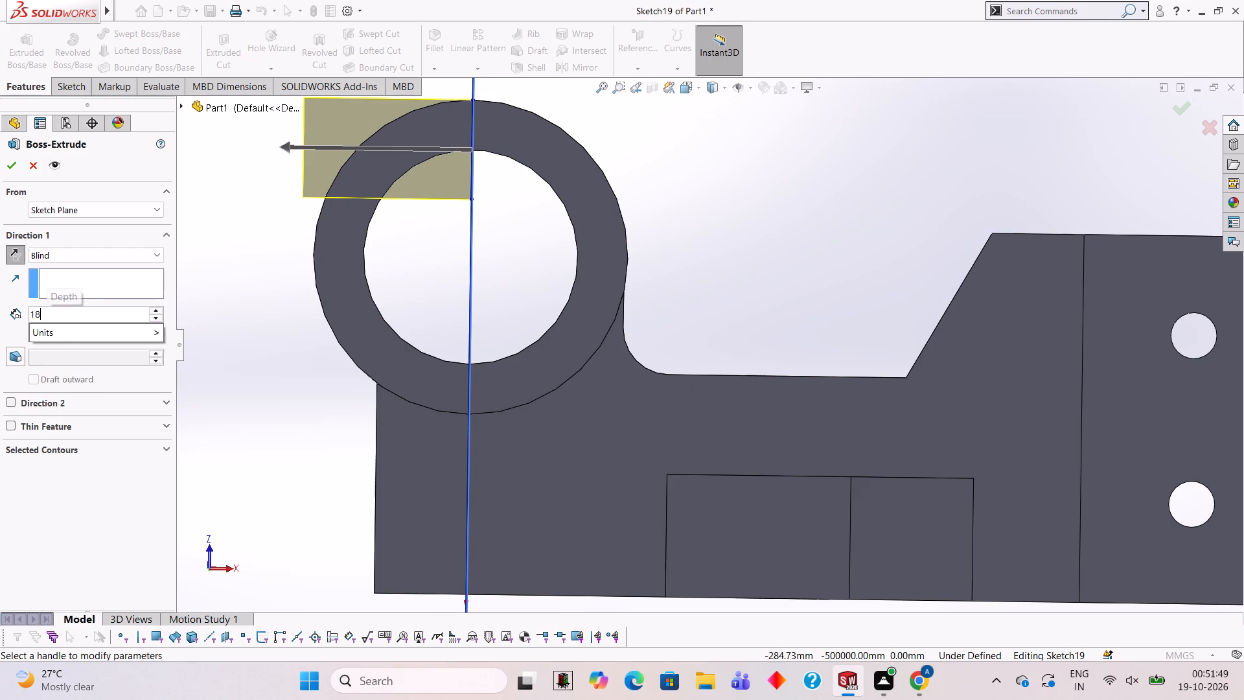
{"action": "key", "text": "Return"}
Set the boss extrusion depth to 19 mm and complete the extrusion of the 13 × 19 mm profile.
{"action": "type", "text": "19"}
{"action": "key", "text": "Return"}
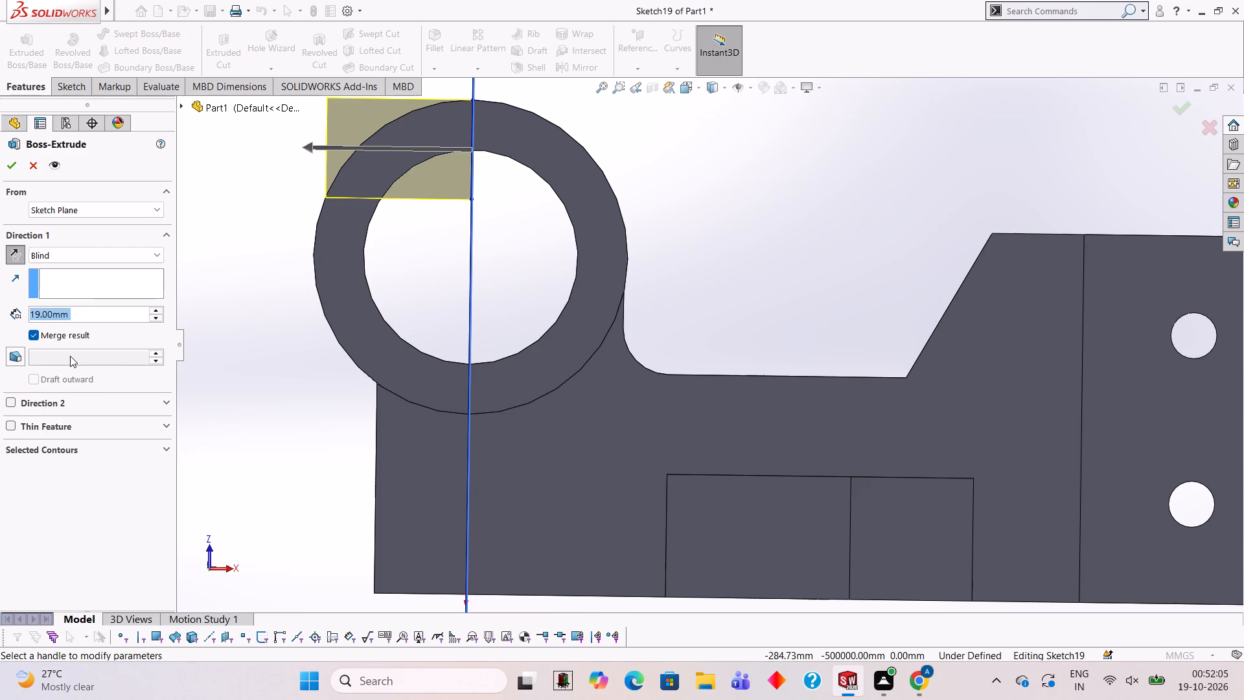
{"action": "left_click", "coordinate": [14, 161]}
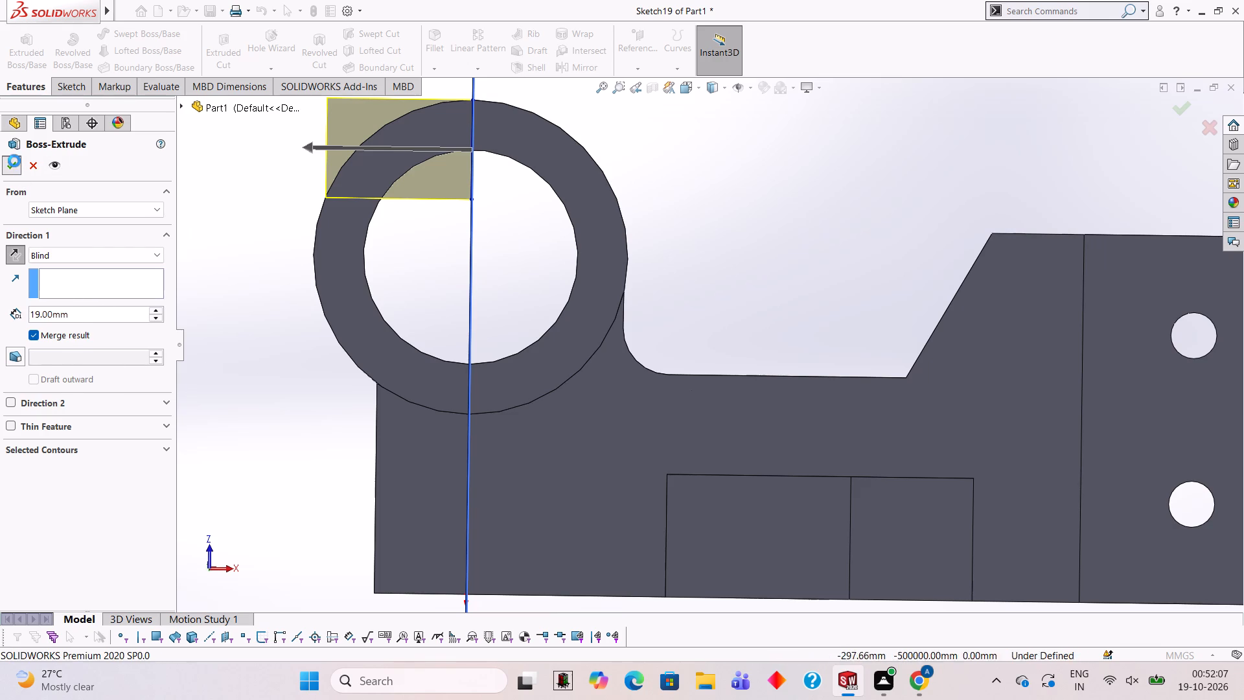
{"action": "left_click", "coordinate": [227, 251]}
Examine how the new rectangular block meets the cylinder's outer wall and projects into its bore.
{"action": "middle_click_drag", "start_coordinate": [322, 244], "coordinate": [343, 346]}
{"action": "scroll", "coordinate": [374, 289], "scroll_direction": "up", "scroll_amount": 3}
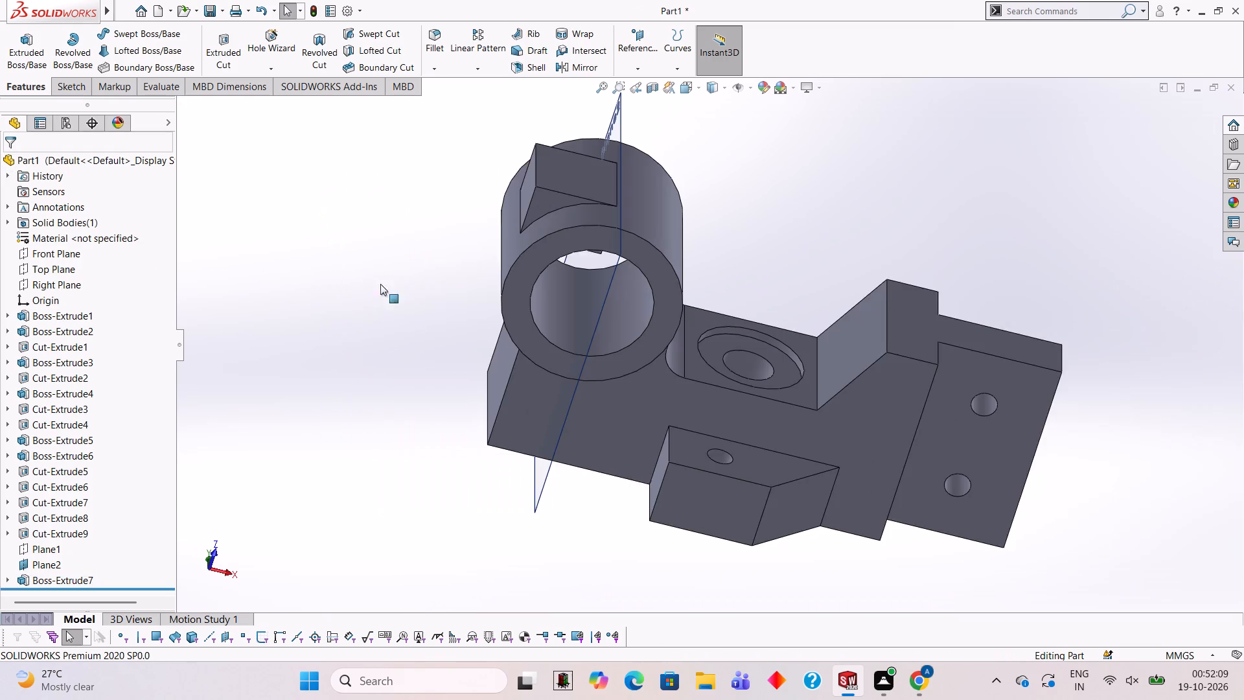
{"action": "middle_click_drag", "start_coordinate": [440, 320], "coordinate": [420, 304]}
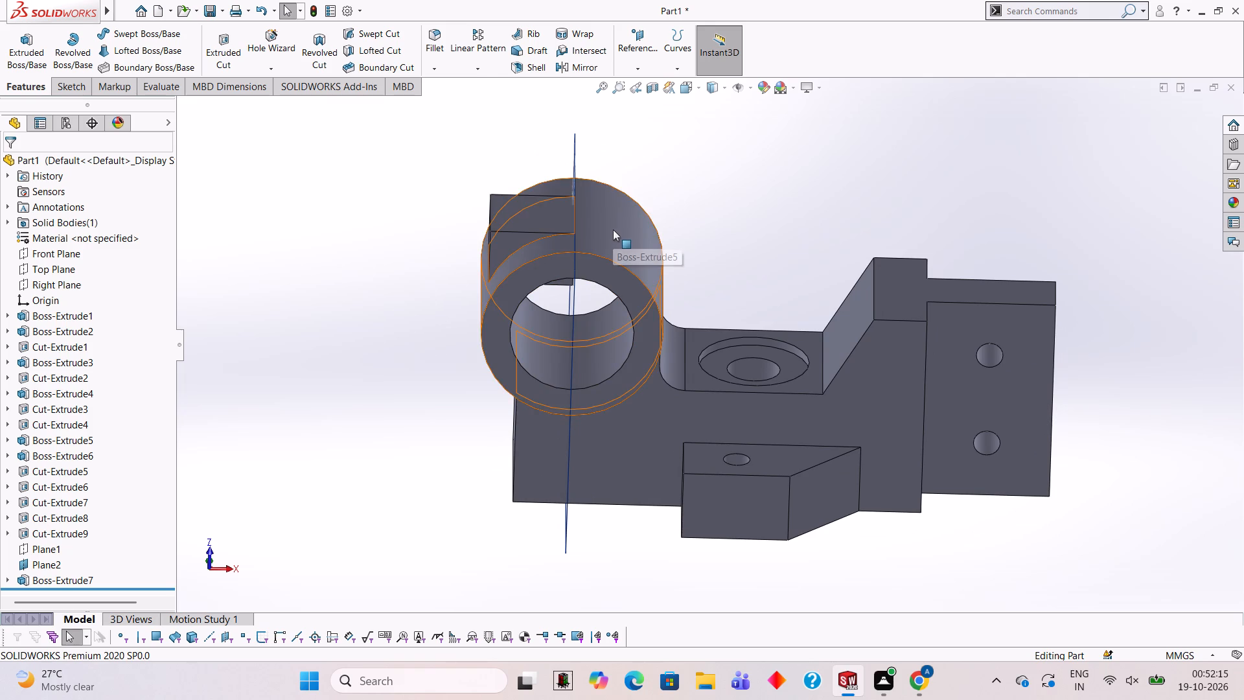
{"action": "scroll", "coordinate": [613, 229], "scroll_direction": "up", "scroll_amount": 1}
{"action": "scroll", "coordinate": [613, 241], "scroll_direction": "down", "scroll_amount": 3}
{"action": "middle_click_drag", "start_coordinate": [628, 367], "coordinate": [628, 367]}
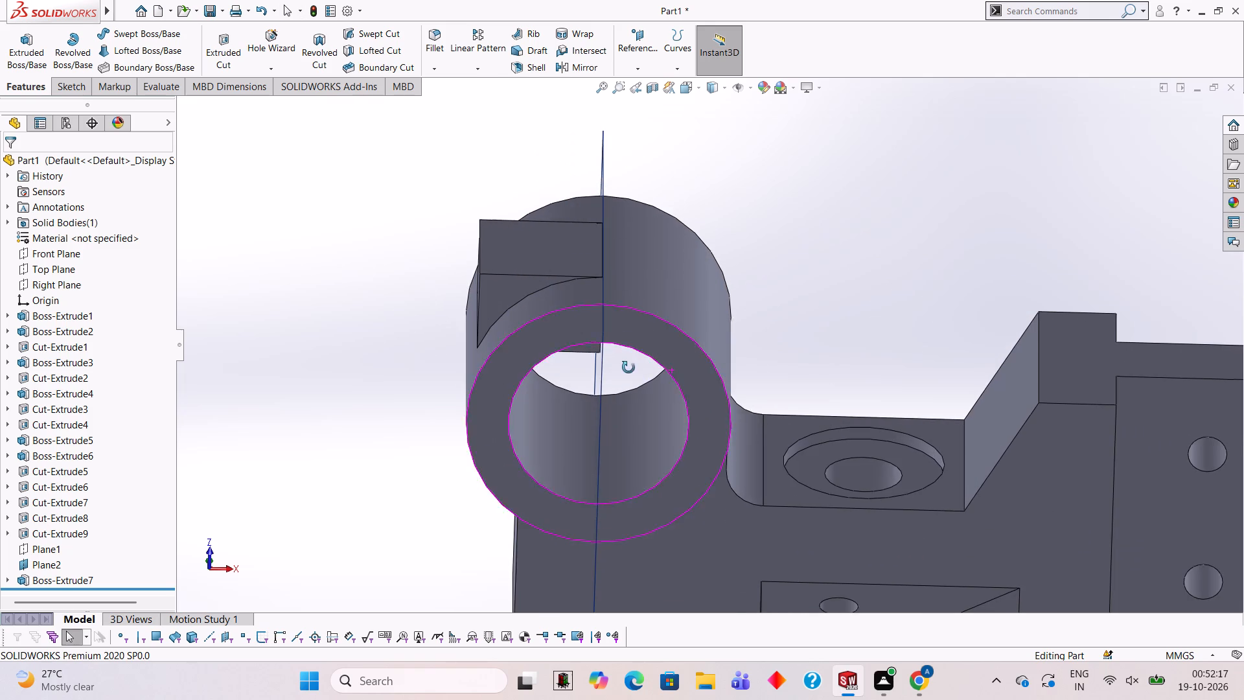
{"action": "middle_click_drag", "start_coordinate": [628, 367], "coordinate": [630, 238]}
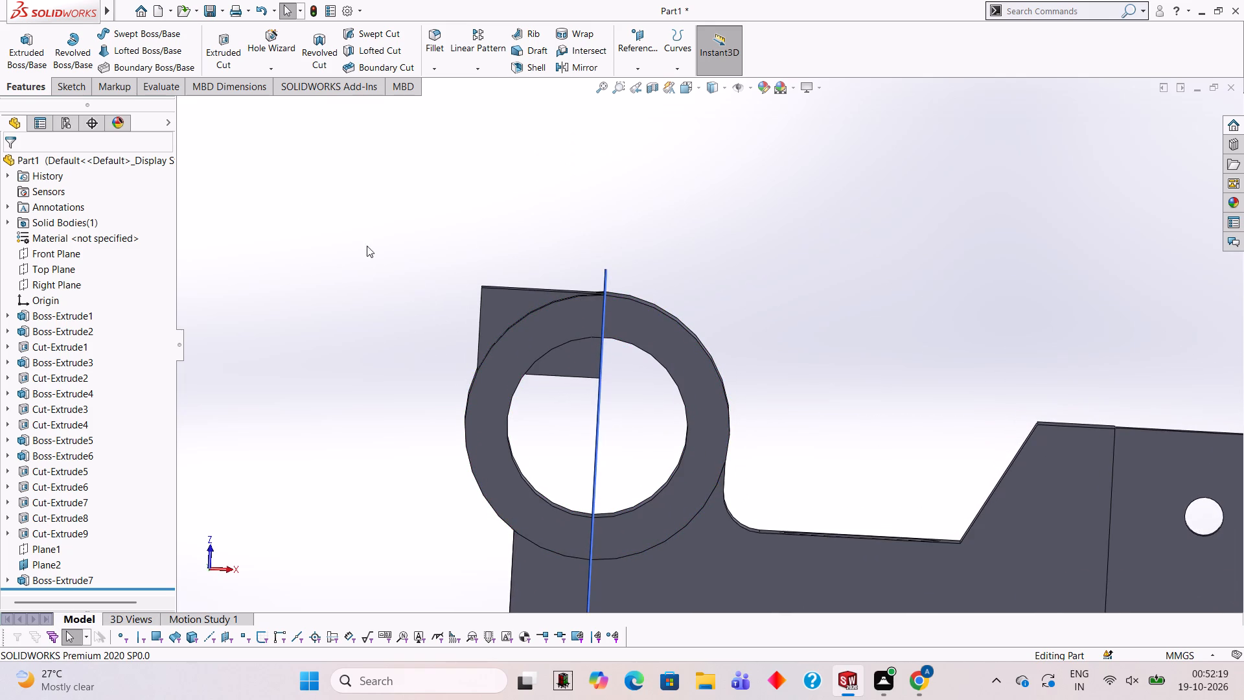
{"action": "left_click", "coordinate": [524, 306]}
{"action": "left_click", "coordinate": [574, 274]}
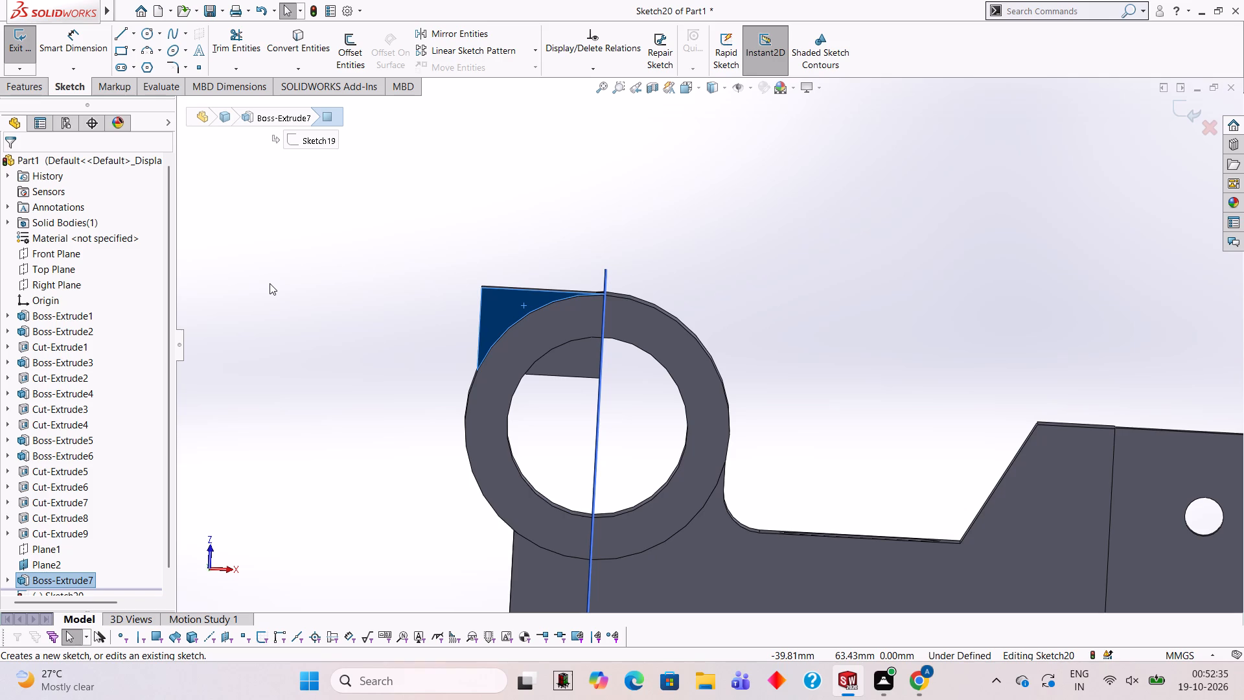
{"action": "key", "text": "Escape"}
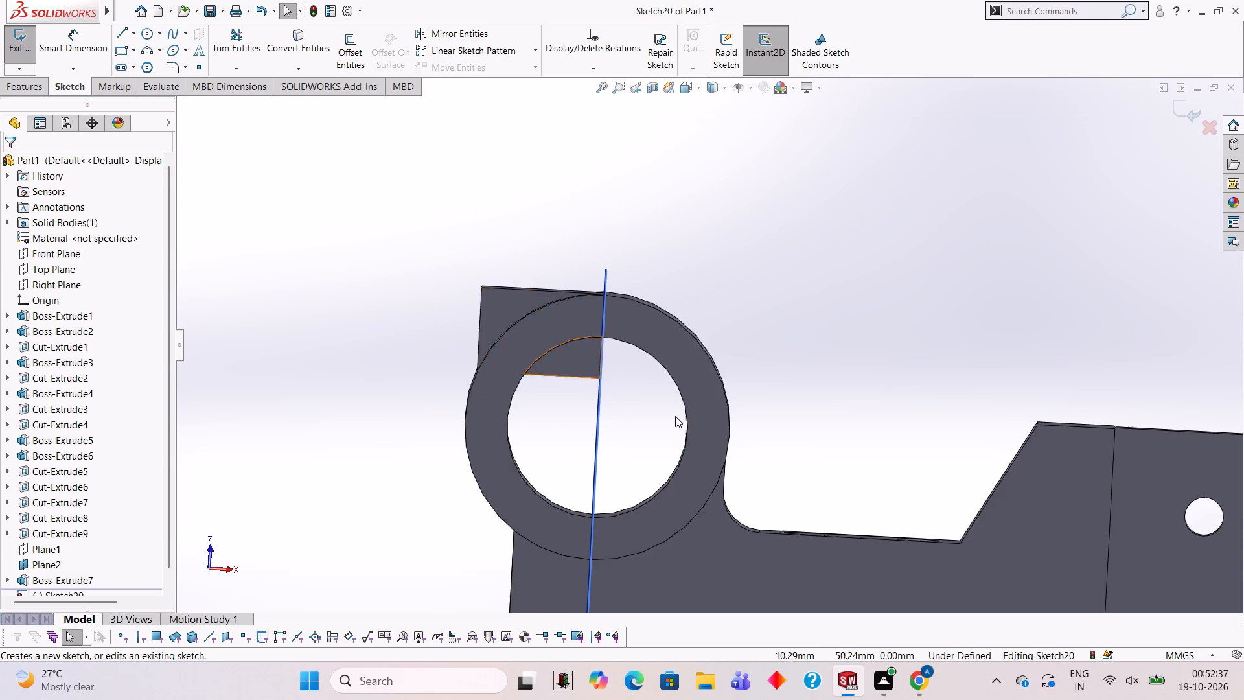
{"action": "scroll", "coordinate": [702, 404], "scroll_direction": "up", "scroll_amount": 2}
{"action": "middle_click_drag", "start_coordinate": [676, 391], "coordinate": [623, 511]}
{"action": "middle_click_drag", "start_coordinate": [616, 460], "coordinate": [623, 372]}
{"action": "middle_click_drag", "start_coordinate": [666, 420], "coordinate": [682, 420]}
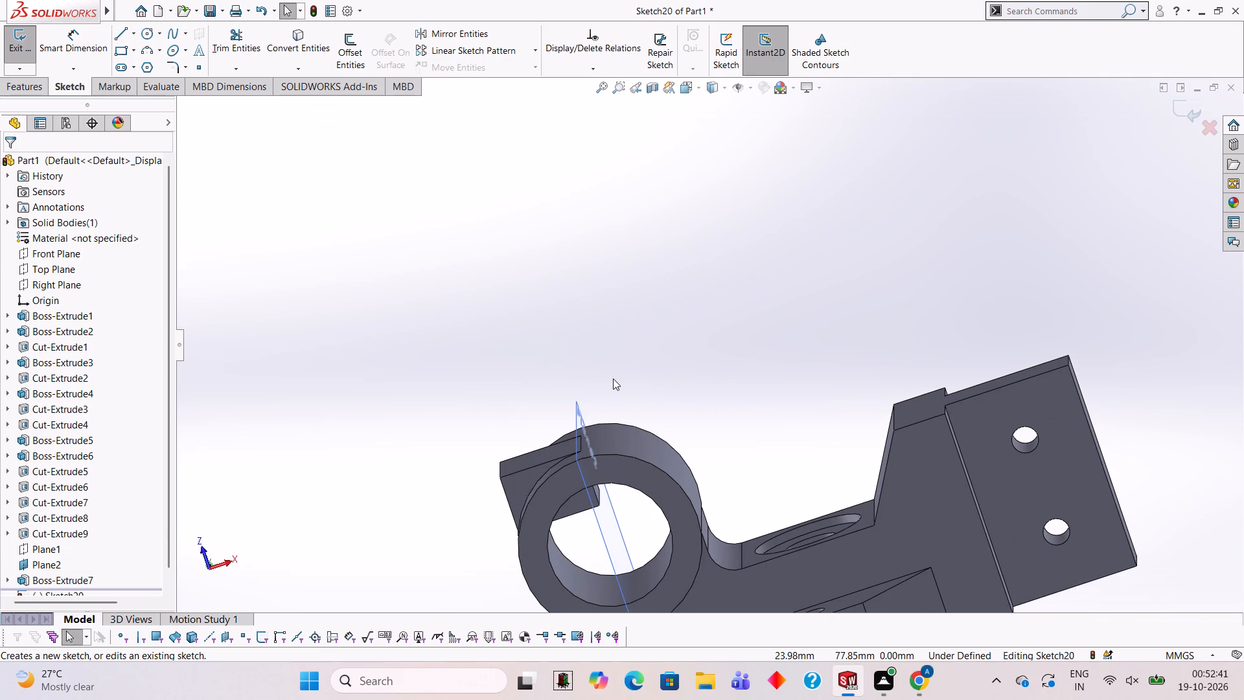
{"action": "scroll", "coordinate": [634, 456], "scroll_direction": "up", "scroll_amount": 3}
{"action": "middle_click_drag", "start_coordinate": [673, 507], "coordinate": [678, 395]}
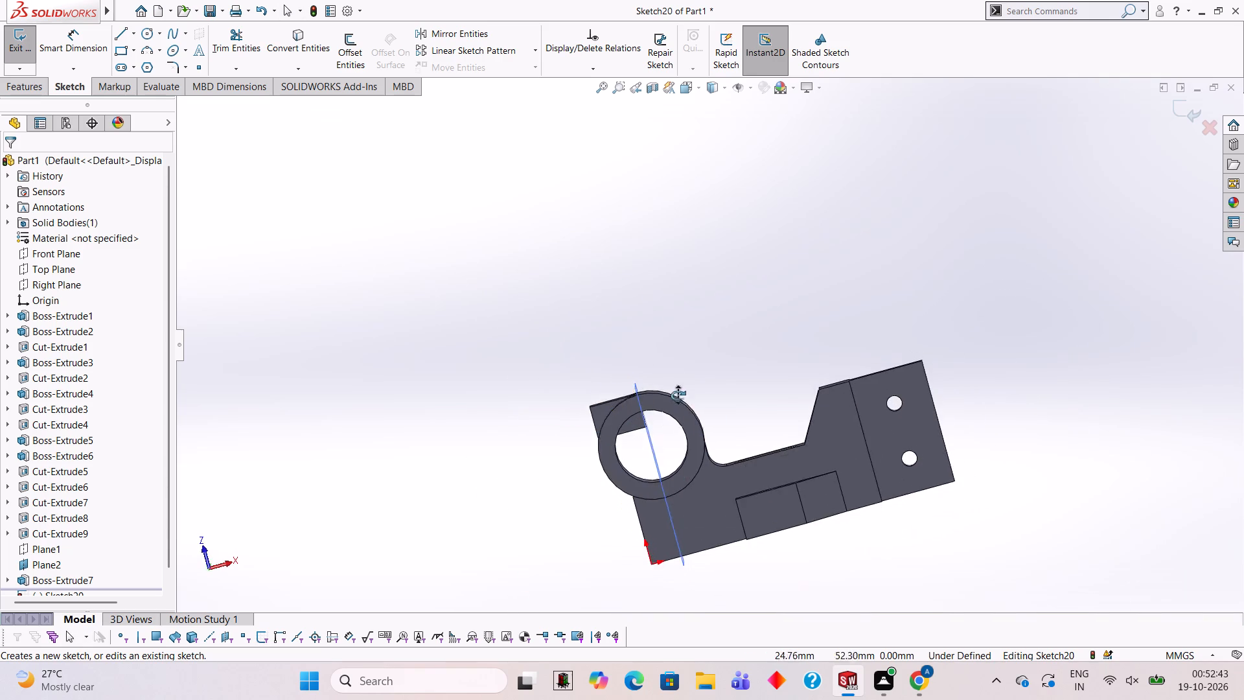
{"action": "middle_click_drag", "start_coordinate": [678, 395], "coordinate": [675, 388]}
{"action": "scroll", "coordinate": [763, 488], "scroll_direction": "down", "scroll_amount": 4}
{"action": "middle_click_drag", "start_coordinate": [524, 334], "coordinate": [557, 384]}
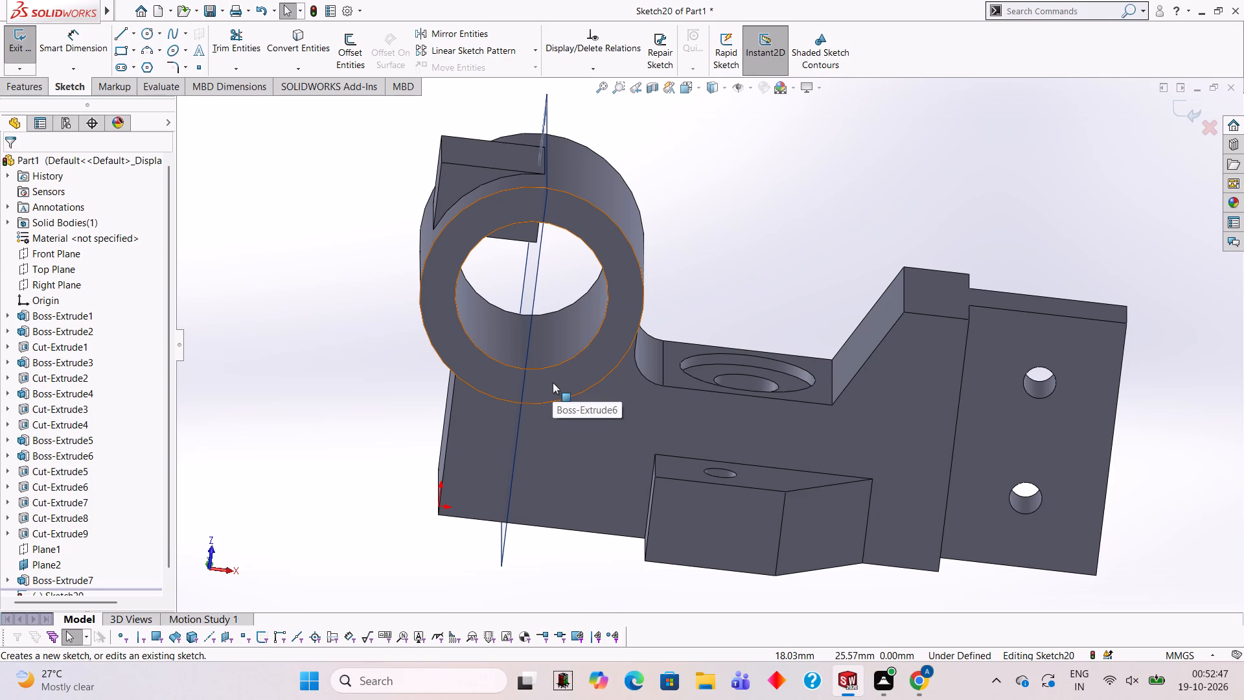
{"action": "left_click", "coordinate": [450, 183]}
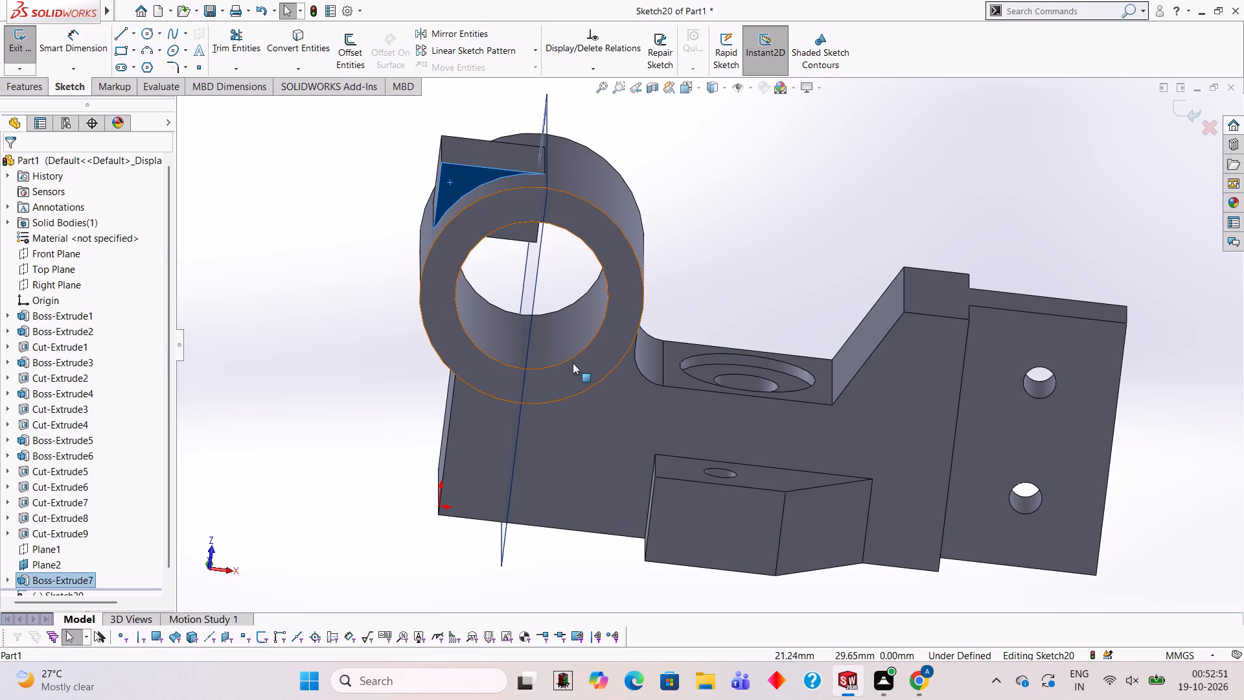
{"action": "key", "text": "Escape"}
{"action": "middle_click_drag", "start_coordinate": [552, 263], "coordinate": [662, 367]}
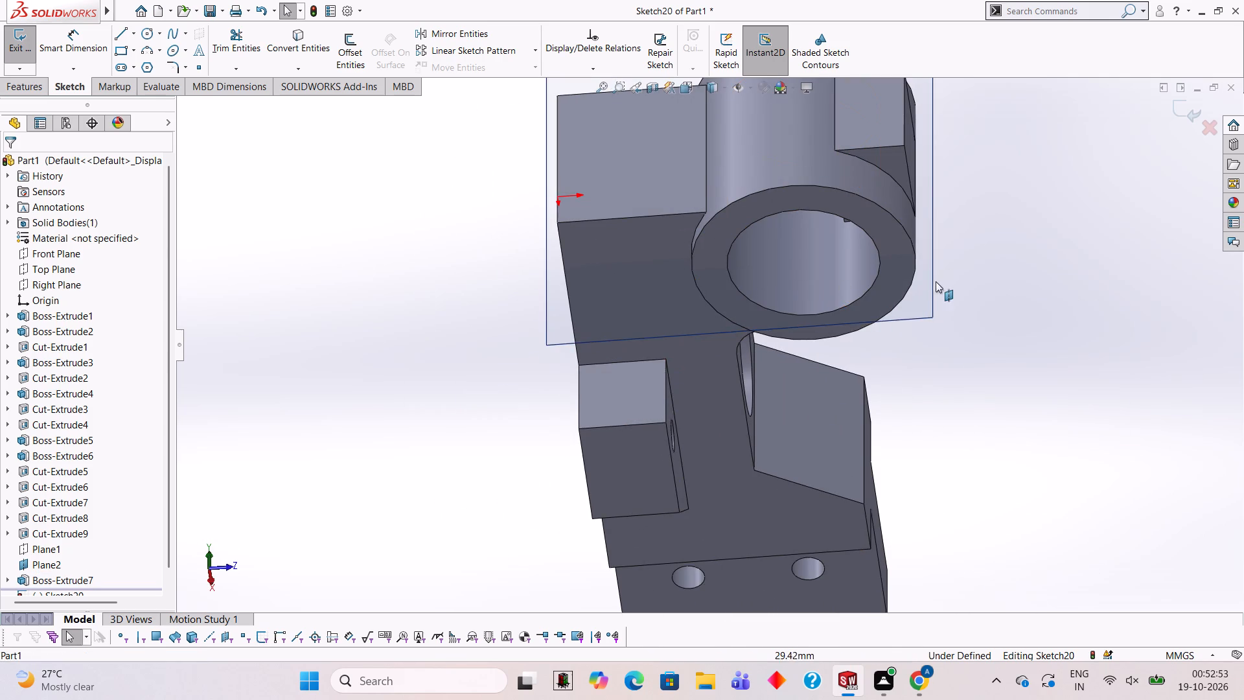
Leave the empty sketch and hide the reference plane, Plane2, that passes through the cylinder.
{"action": "left_click", "coordinate": [925, 288]}
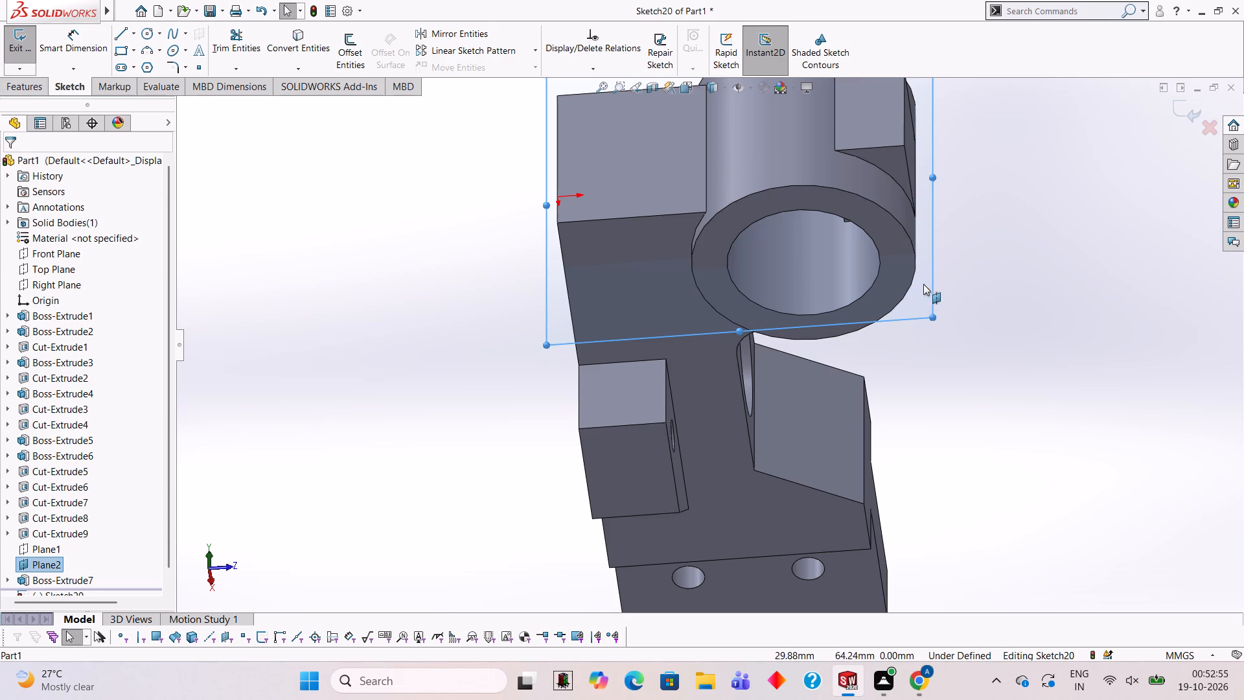
{"action": "left_click", "coordinate": [923, 283]}
{"action": "scroll", "coordinate": [873, 200], "scroll_direction": "up", "scroll_amount": 3}
{"action": "scroll", "coordinate": [873, 200], "scroll_direction": "down", "scroll_amount": 1}
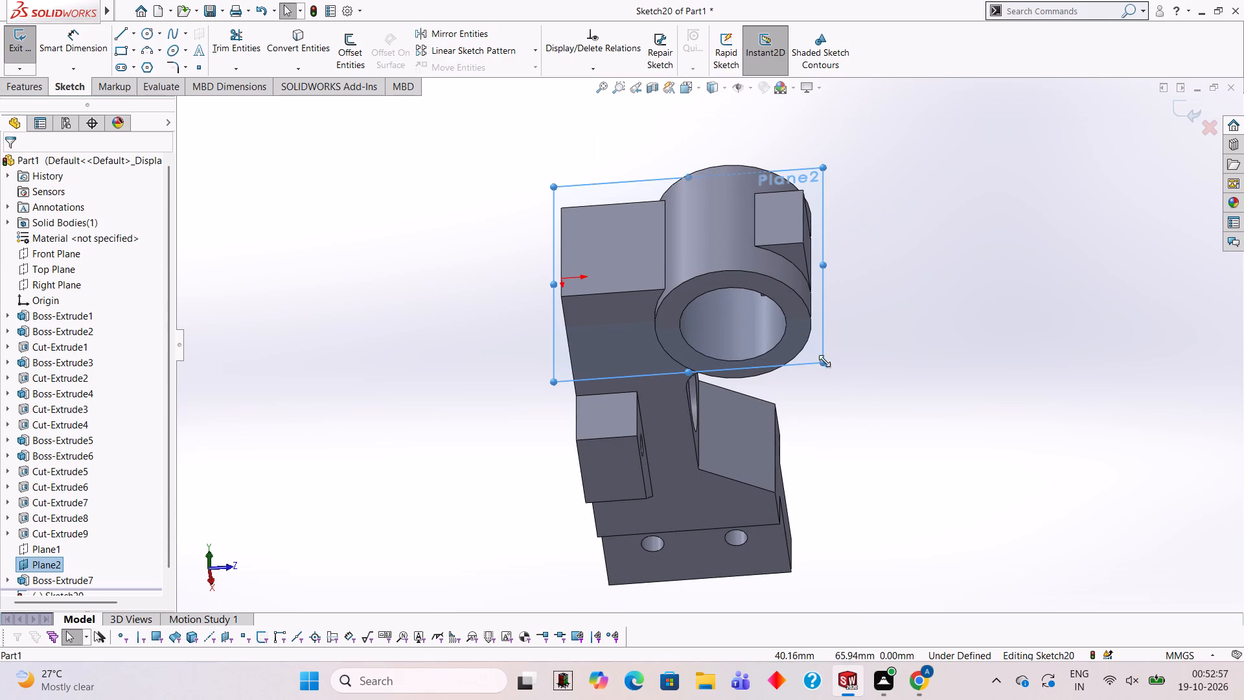
{"action": "right_click", "coordinate": [822, 358]}
{"action": "left_click", "coordinate": [901, 260]}
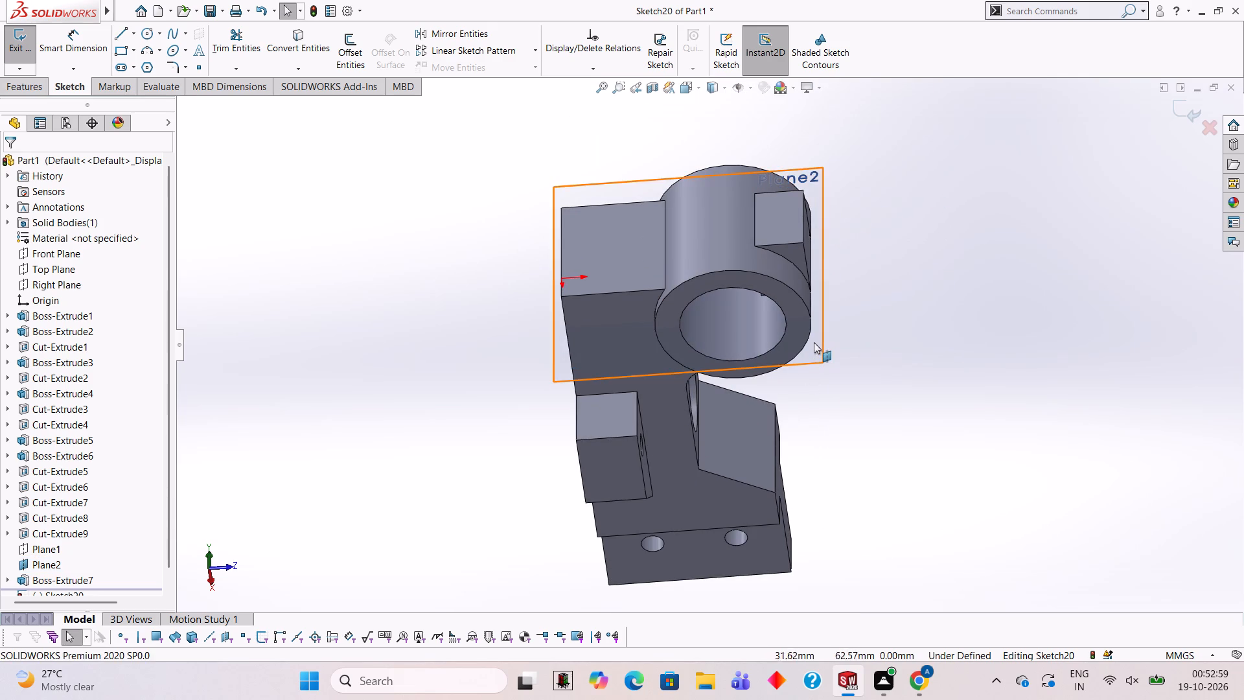
{"action": "left_click", "coordinate": [814, 342]}
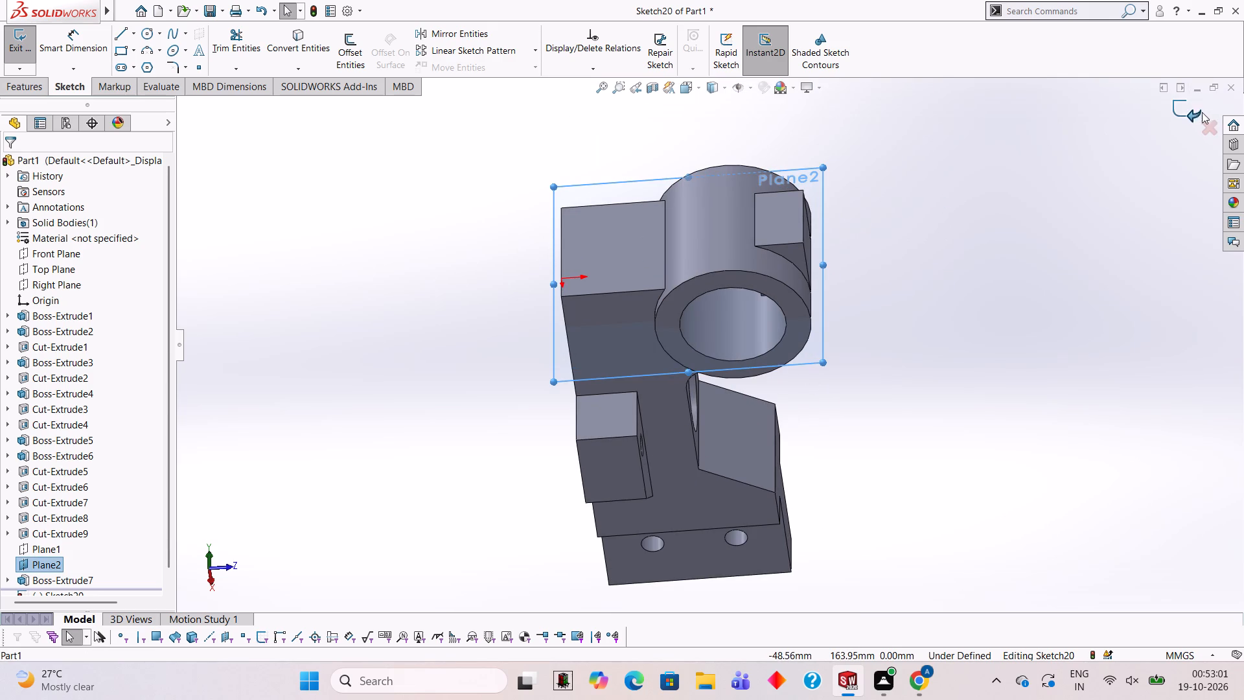
{"action": "left_click", "coordinate": [1194, 107]}
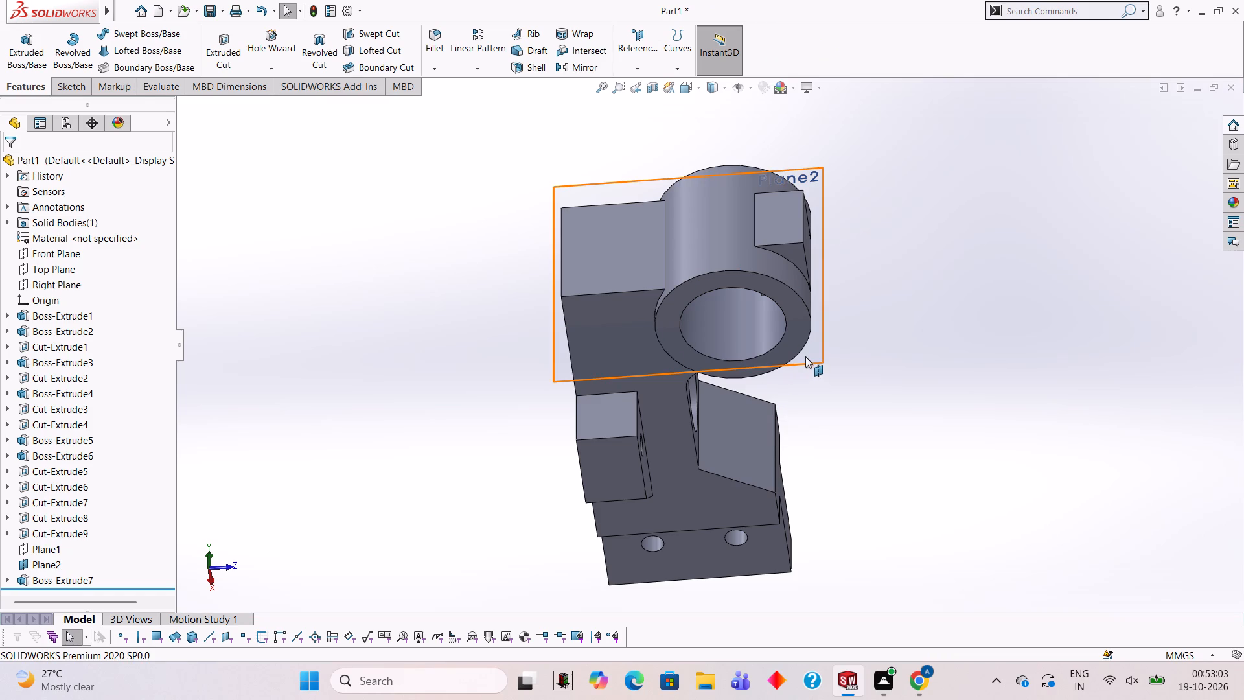
{"action": "left_click", "coordinate": [805, 356]}
{"action": "left_click", "coordinate": [885, 317]}
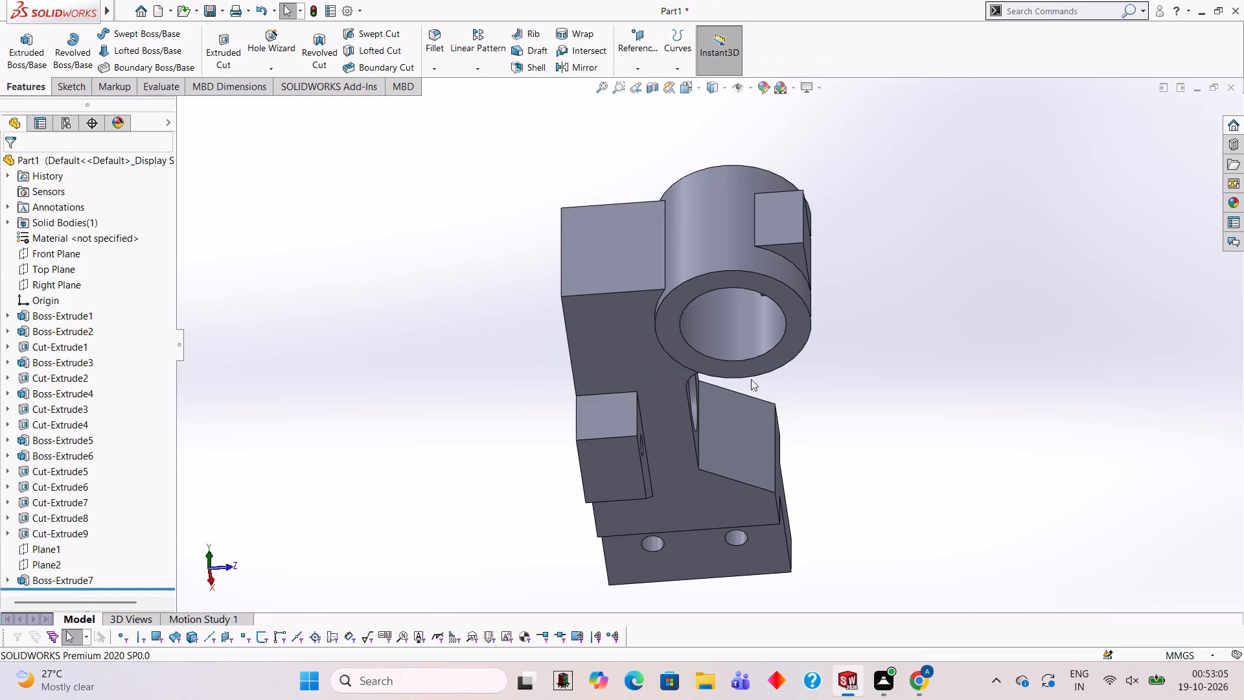
Open a new sketch on the triangular face of the block extruded from the cylinder.
{"action": "middle_click_drag", "start_coordinate": [750, 378], "coordinate": [710, 253]}
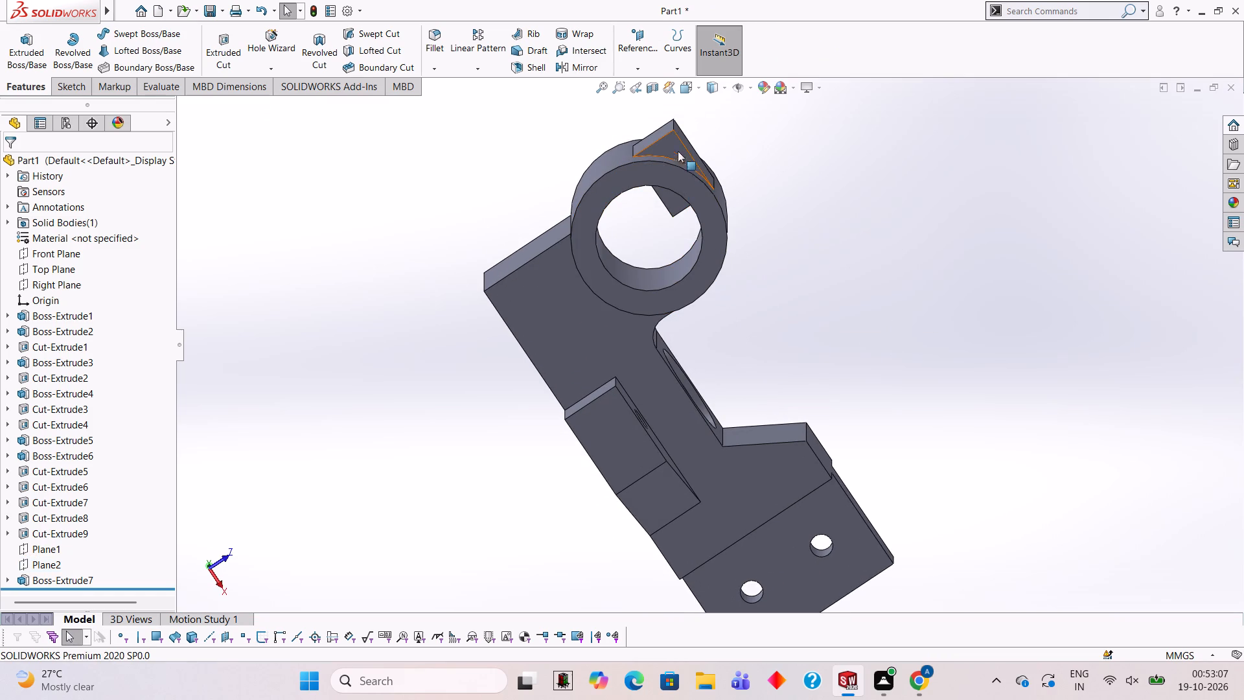
{"action": "middle_click_drag", "start_coordinate": [803, 244], "coordinate": [682, 286]}
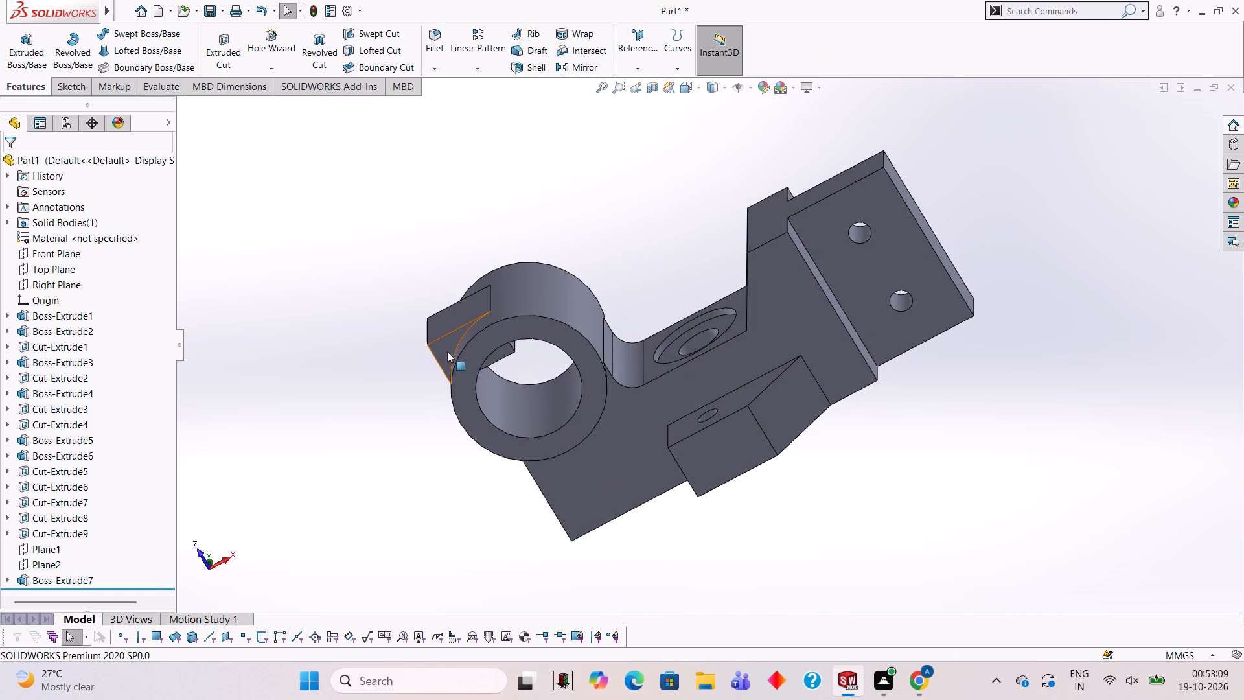
{"action": "left_click", "coordinate": [447, 351]}
{"action": "left_click", "coordinate": [500, 316]}
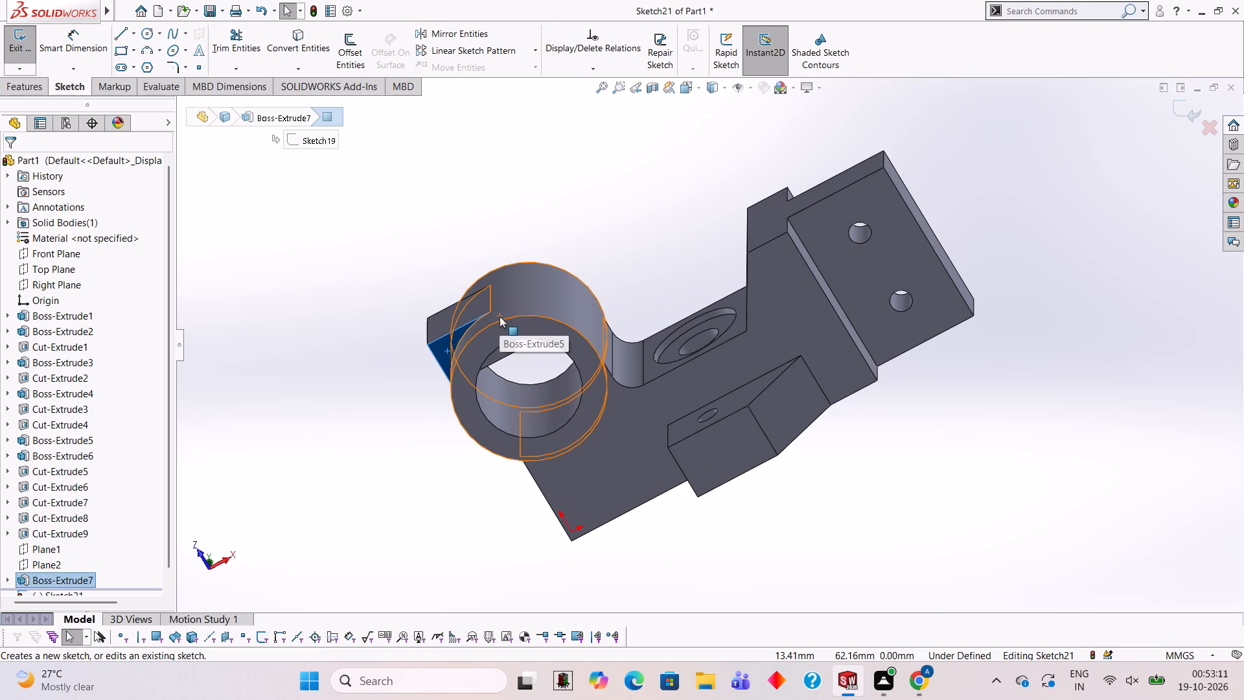
{"action": "key", "text": "ctrl+8"}
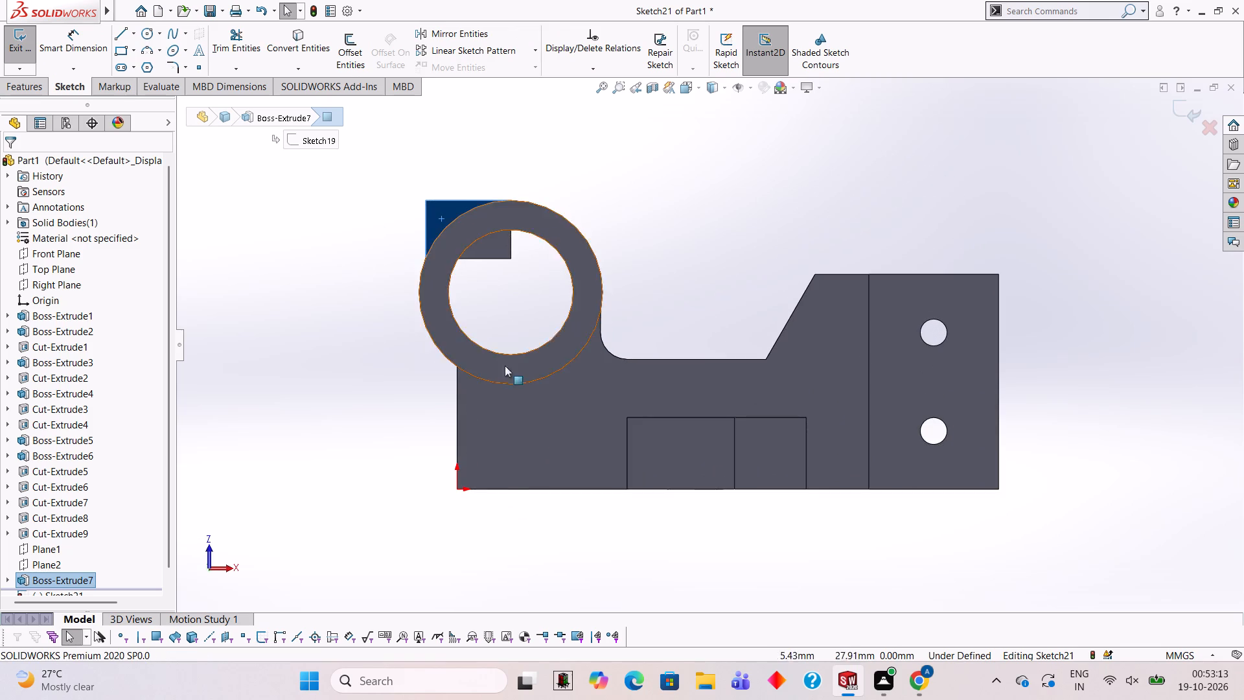
{"action": "scroll", "coordinate": [520, 307], "scroll_direction": "up", "scroll_amount": 1}
{"action": "scroll", "coordinate": [519, 297], "scroll_direction": "down", "scroll_amount": 2}
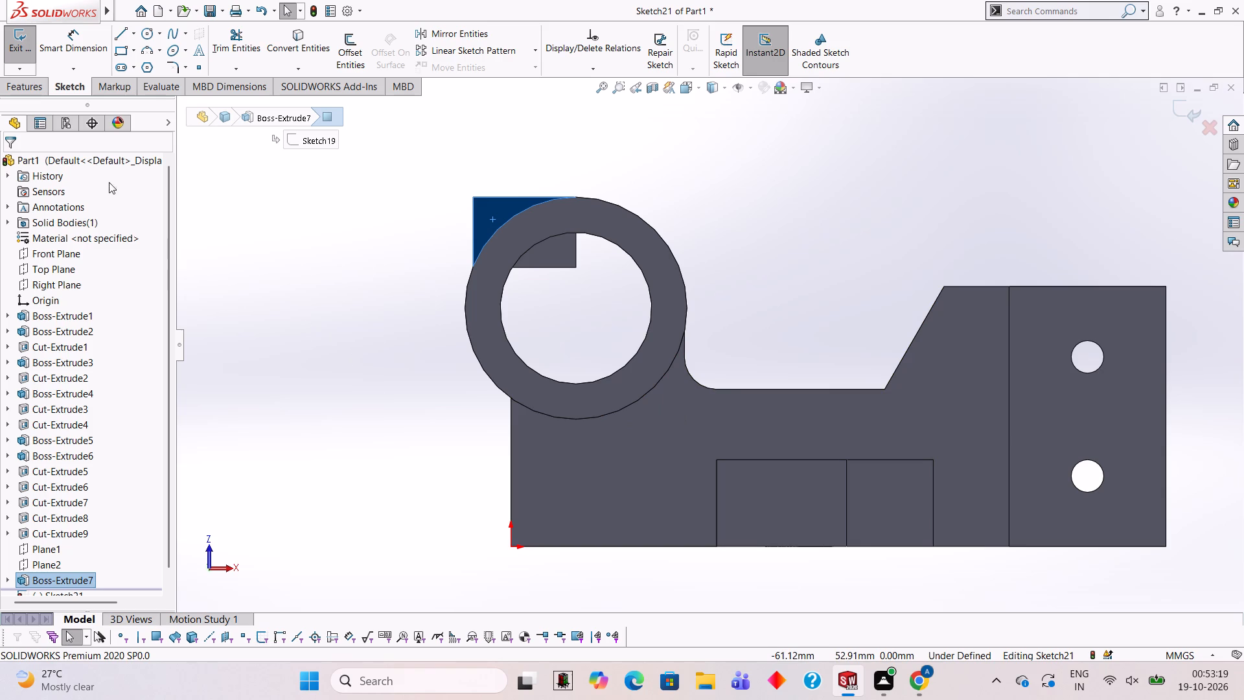
From the triangular face's lower corner, draw a 30 mm horizontal line outward, a 13 mm line down, and a slanted line to the base's corner.
{"action": "left_click", "coordinate": [120, 36]}
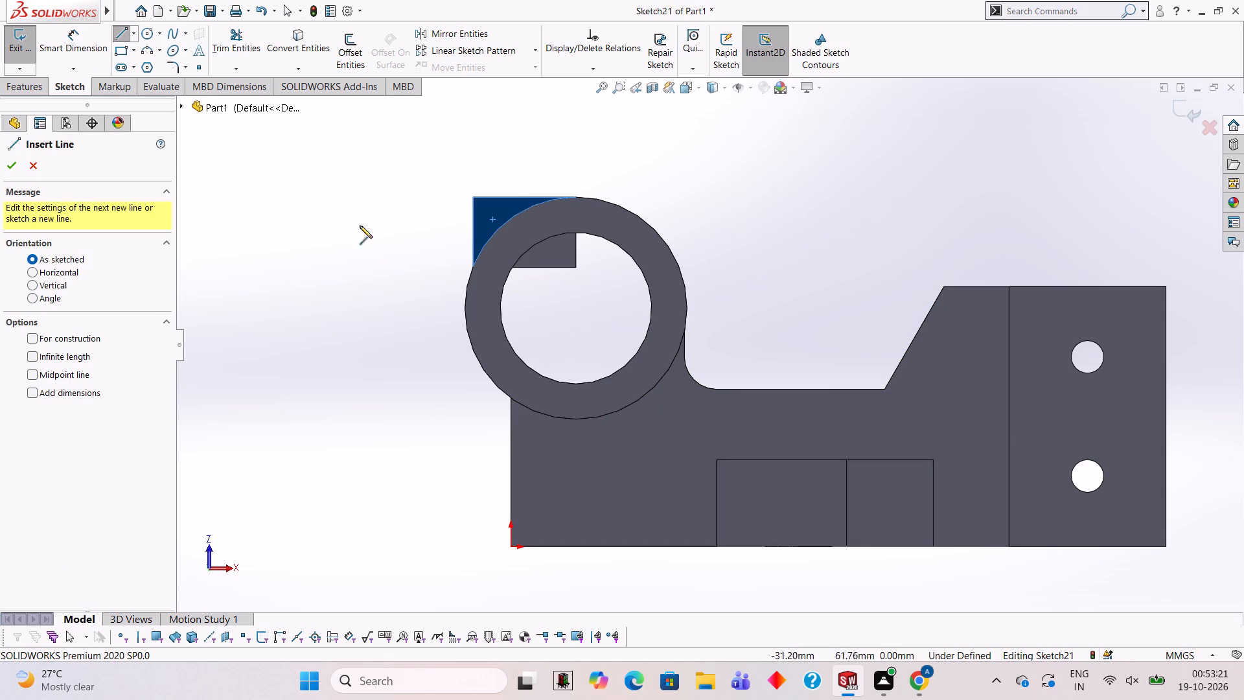
{"action": "left_click", "coordinate": [473, 265]}
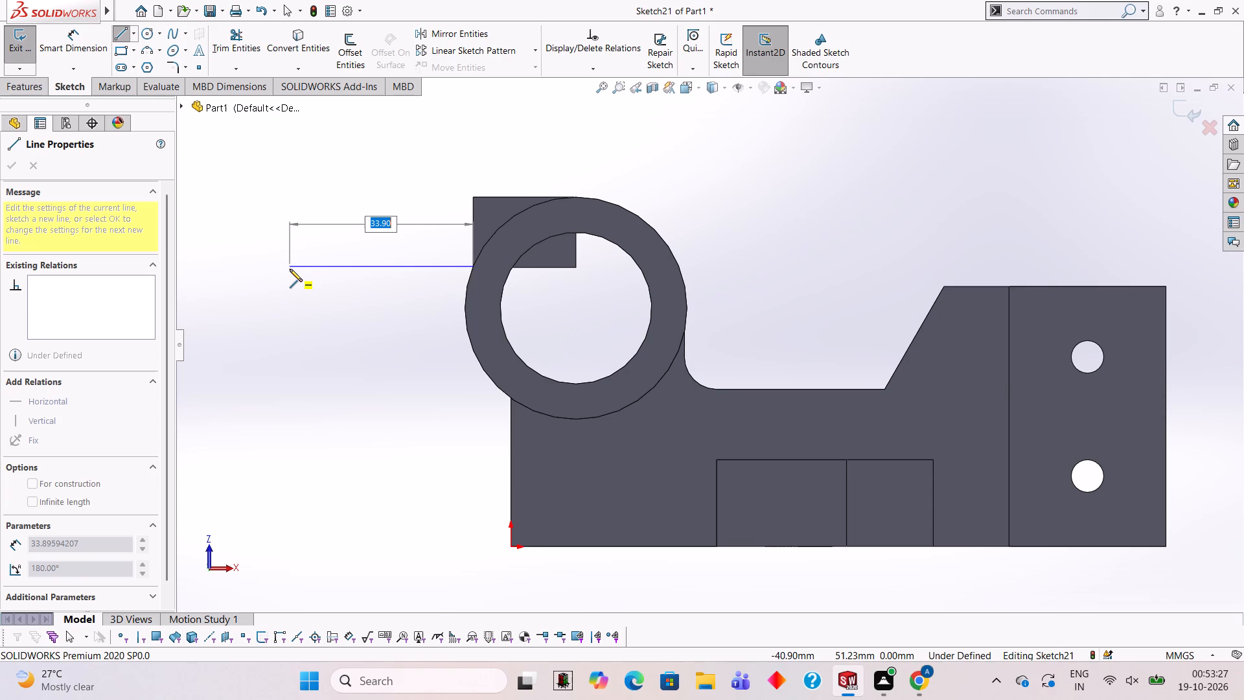
{"action": "type", "text": "30"}
{"action": "key", "text": "Return"}
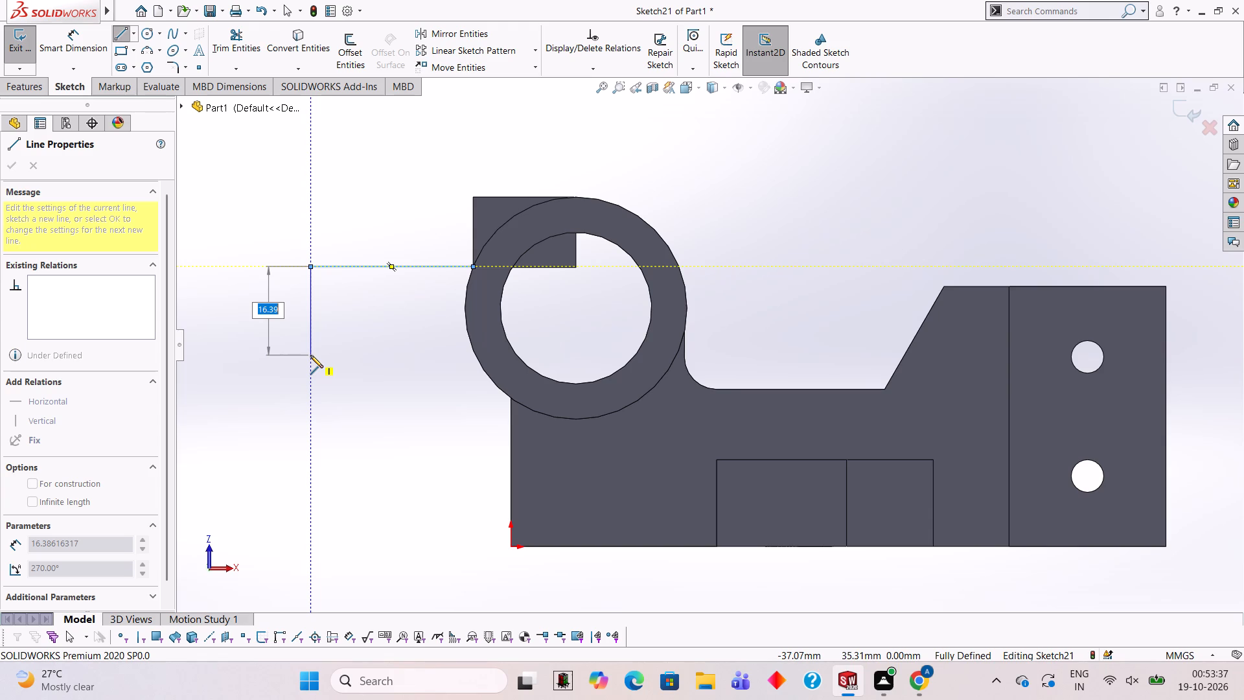
{"action": "type", "text": "13"}
{"action": "key", "text": "Return"}
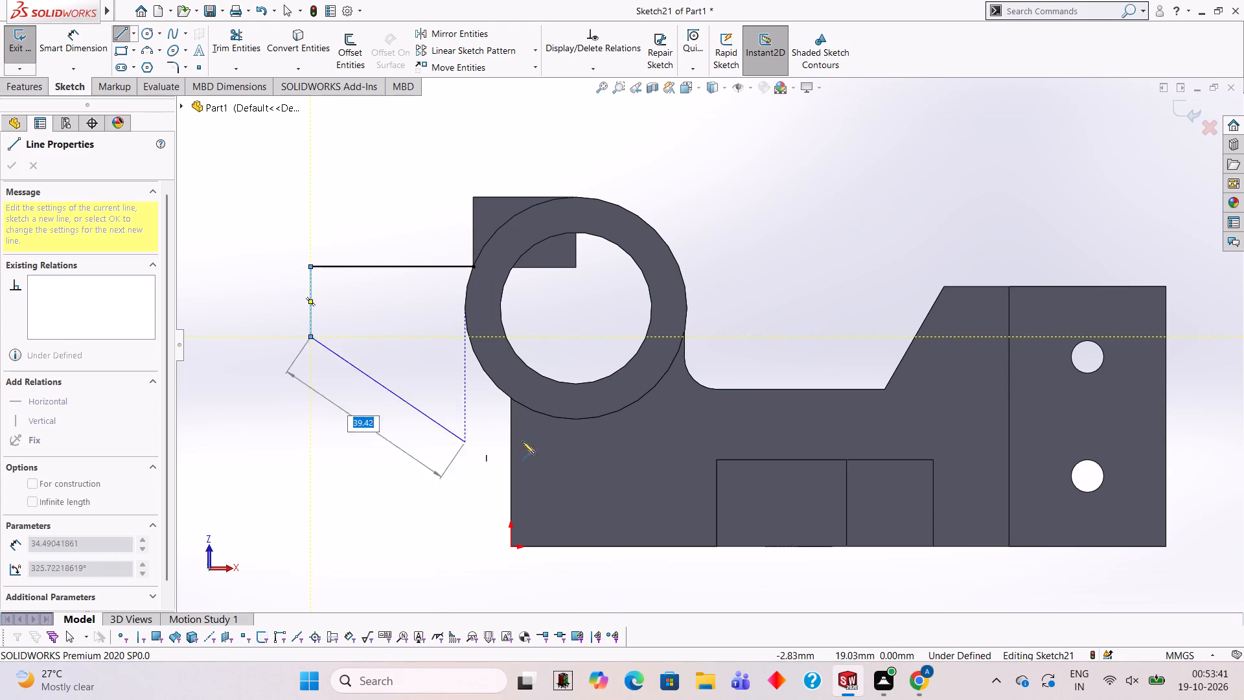
{"action": "left_click", "coordinate": [511, 399]}
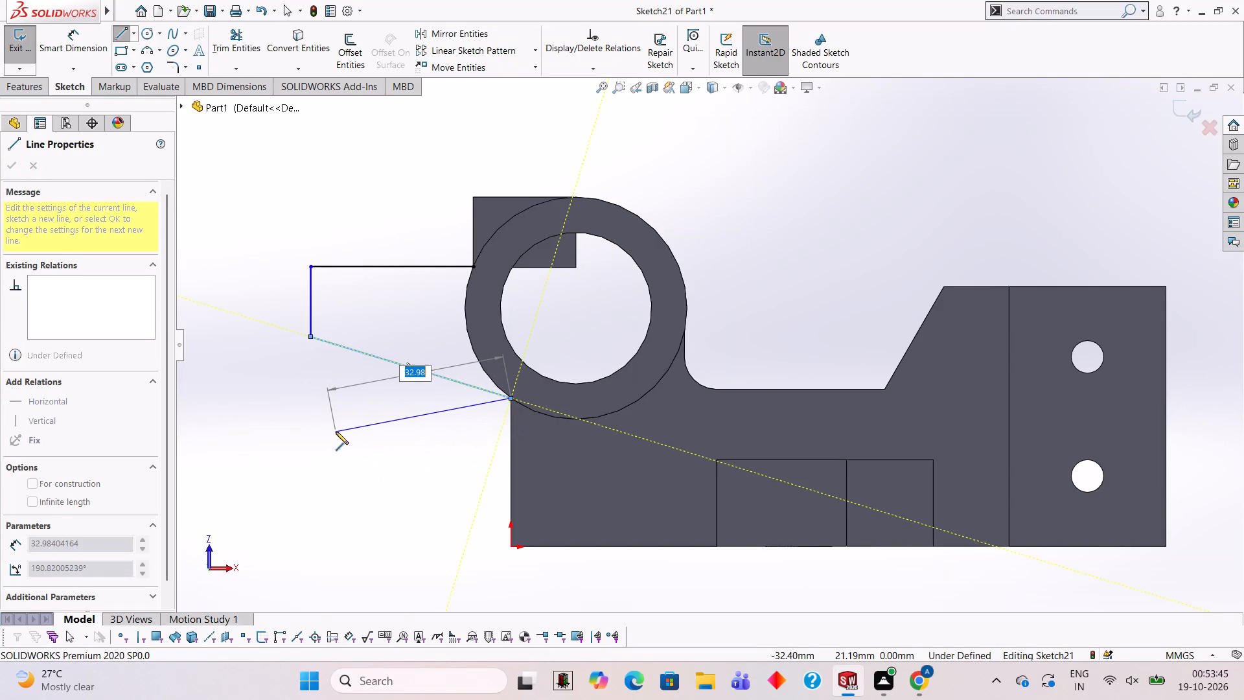
{"action": "key", "text": "Escape"}
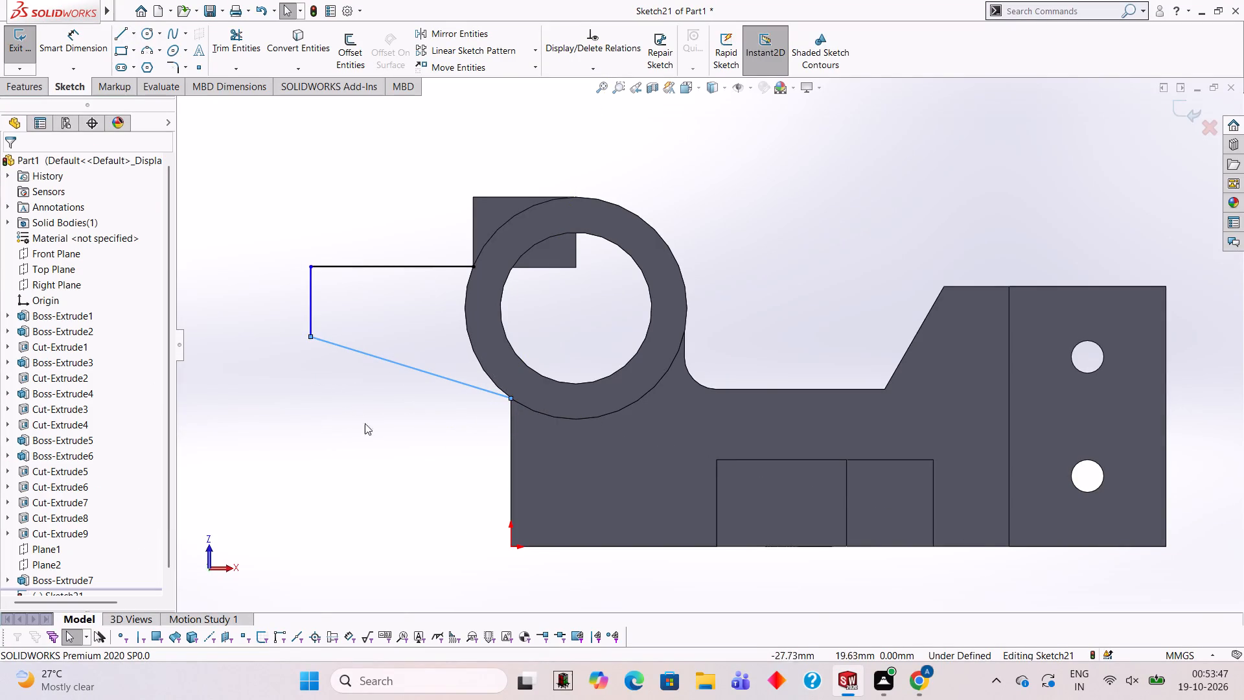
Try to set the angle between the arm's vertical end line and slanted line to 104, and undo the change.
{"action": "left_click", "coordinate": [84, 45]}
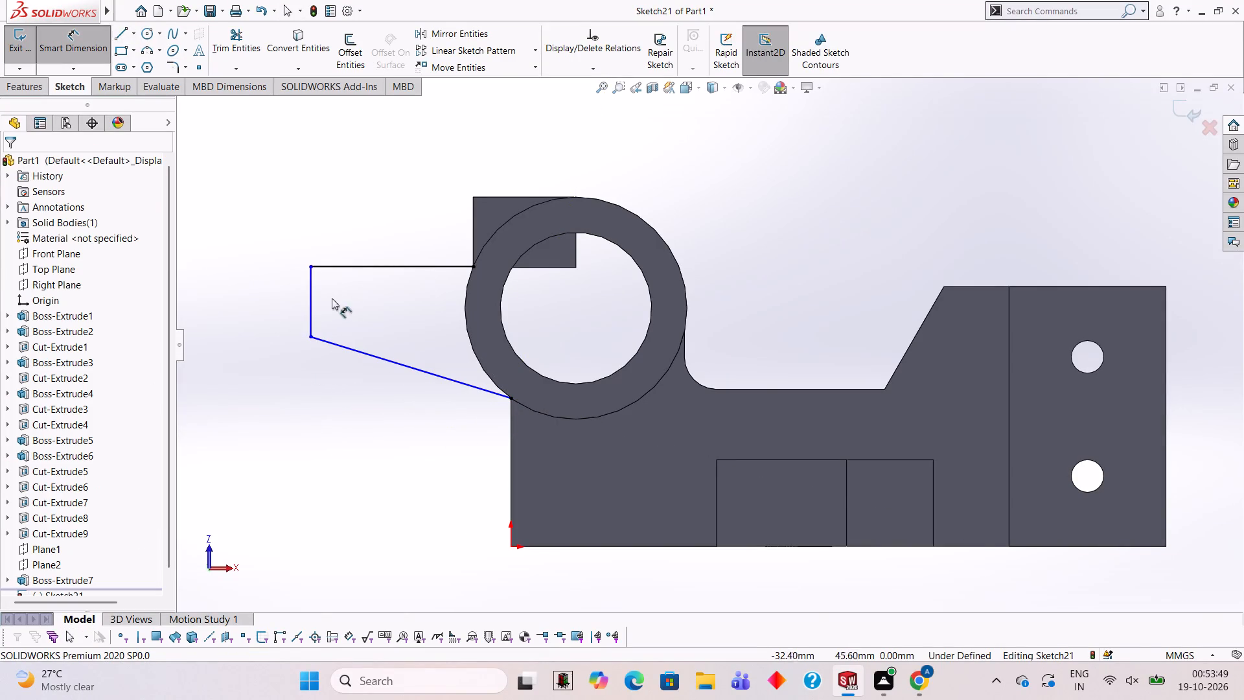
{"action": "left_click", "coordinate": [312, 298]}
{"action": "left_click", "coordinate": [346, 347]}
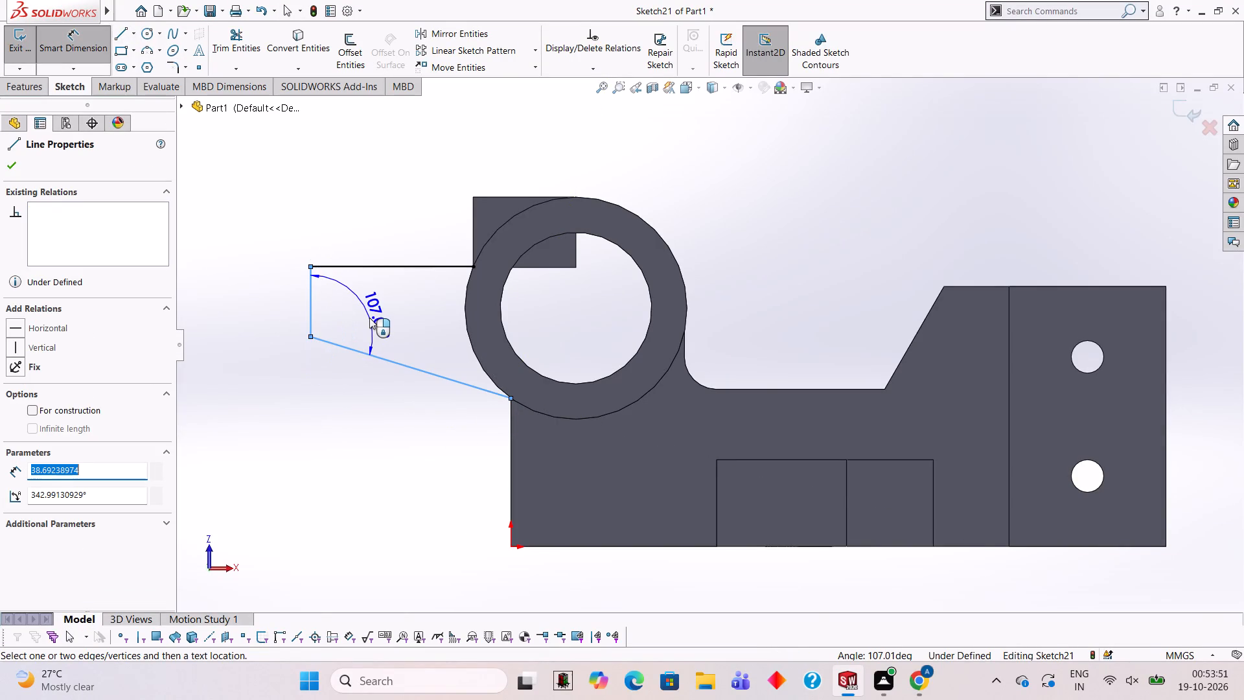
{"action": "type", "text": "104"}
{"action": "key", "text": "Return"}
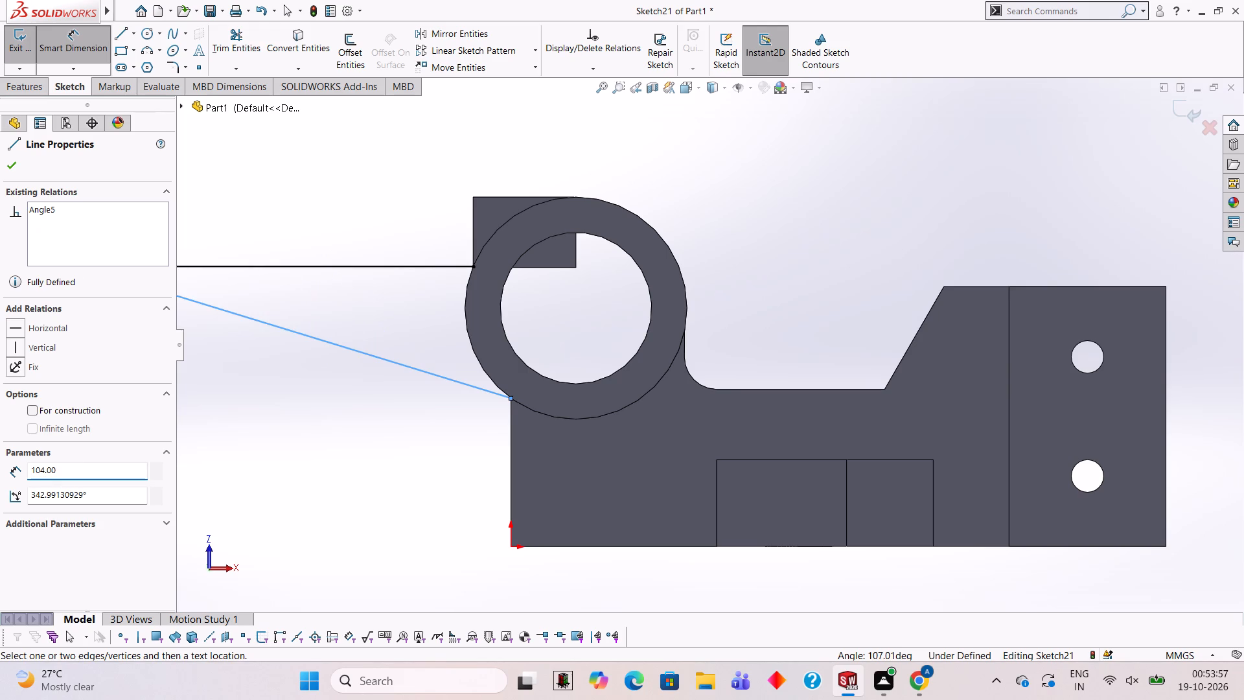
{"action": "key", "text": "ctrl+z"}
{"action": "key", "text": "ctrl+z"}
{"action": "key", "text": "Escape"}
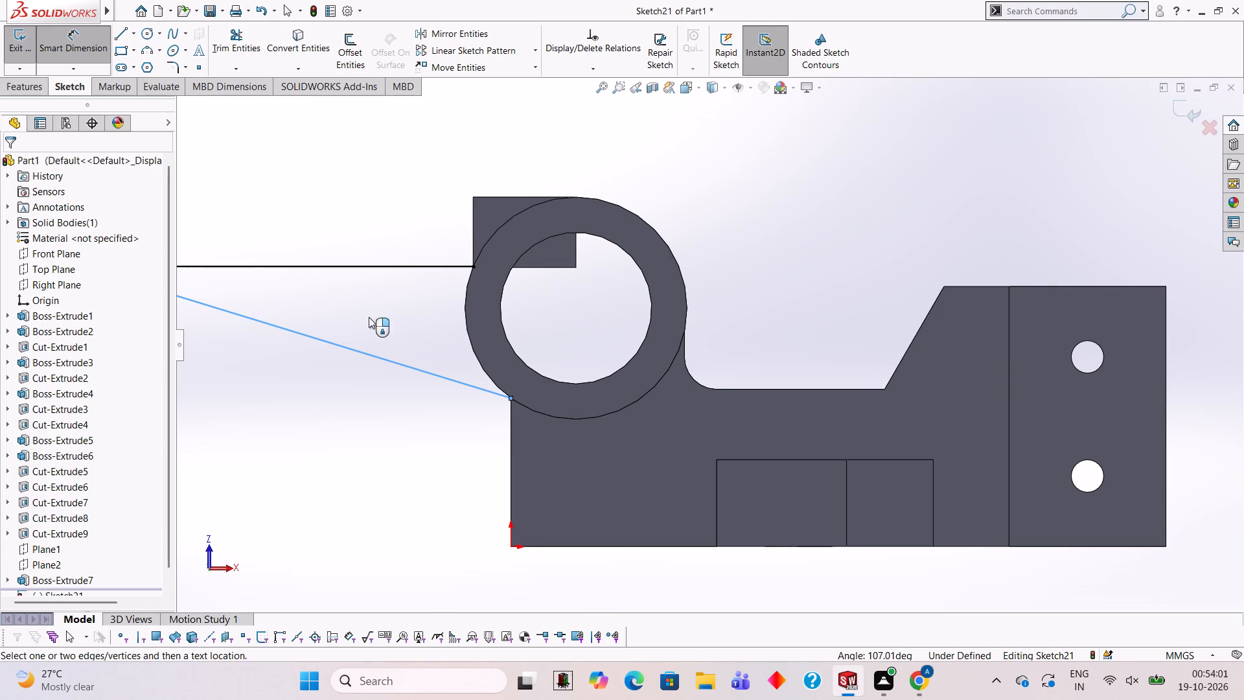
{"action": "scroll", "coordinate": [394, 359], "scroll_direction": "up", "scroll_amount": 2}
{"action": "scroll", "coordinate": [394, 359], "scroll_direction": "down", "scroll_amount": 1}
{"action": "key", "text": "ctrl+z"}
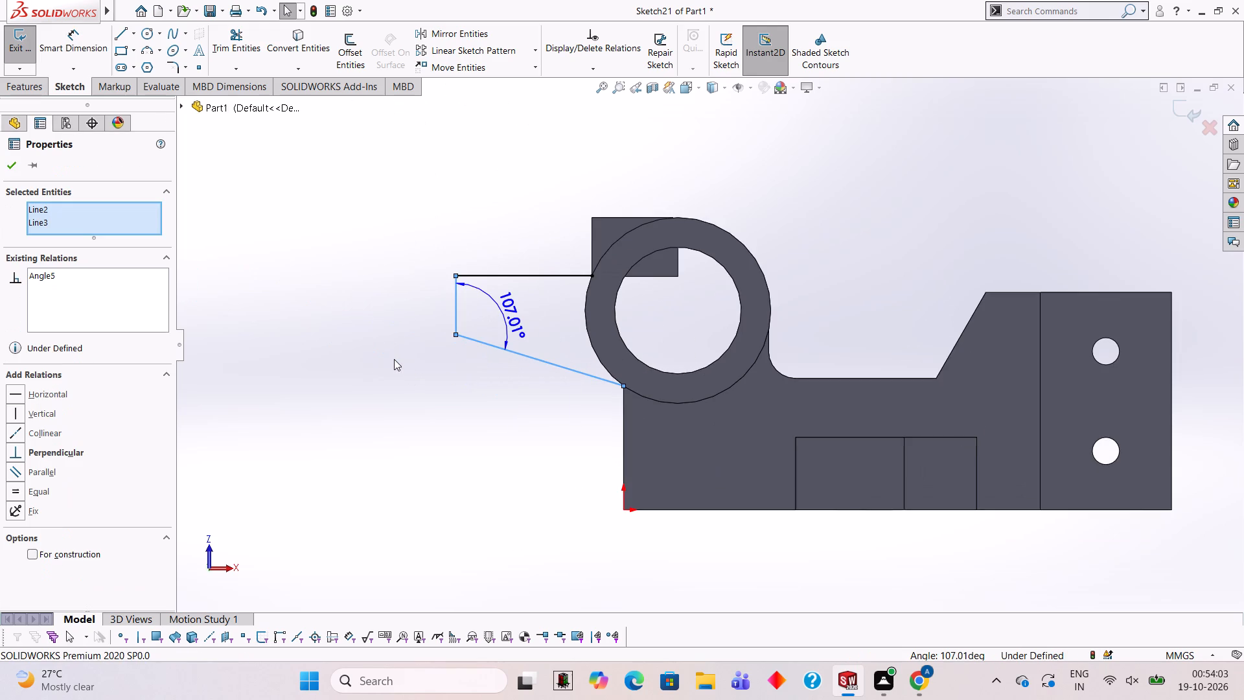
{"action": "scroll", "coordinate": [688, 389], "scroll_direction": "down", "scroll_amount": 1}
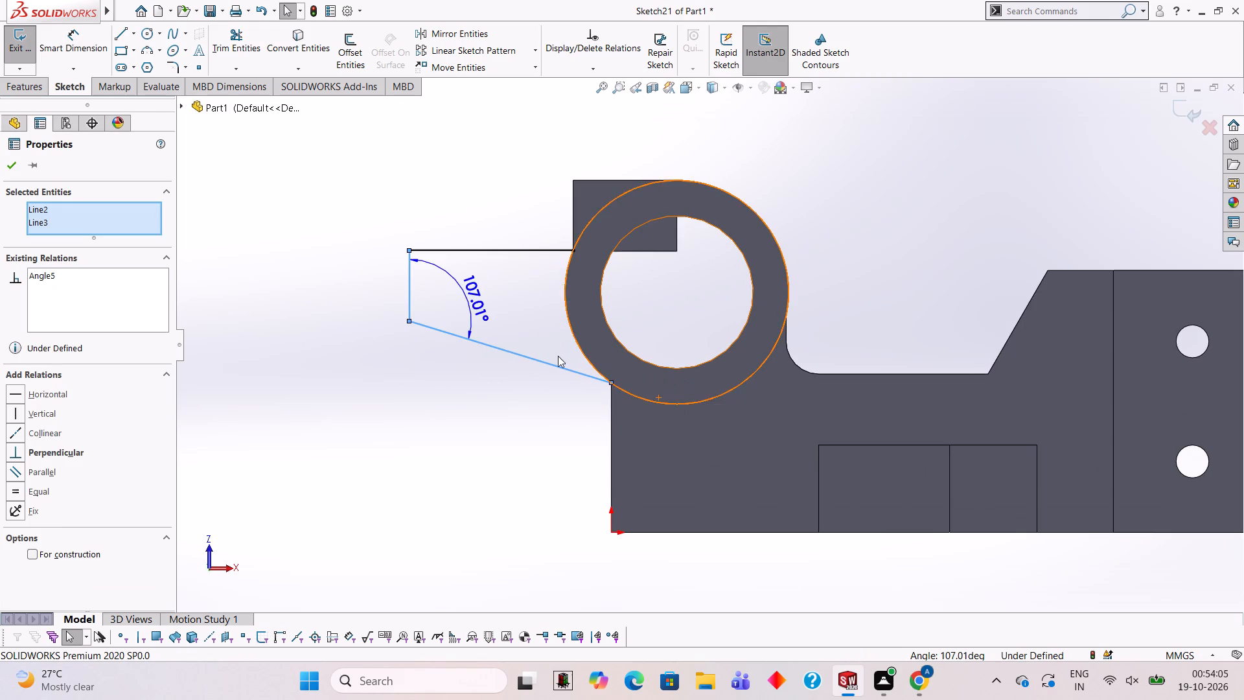
Trim away the slanted line and redraw it about 34 mm long from the vertical line's lower end to the cylinder wall.
{"action": "left_click", "coordinate": [246, 52]}
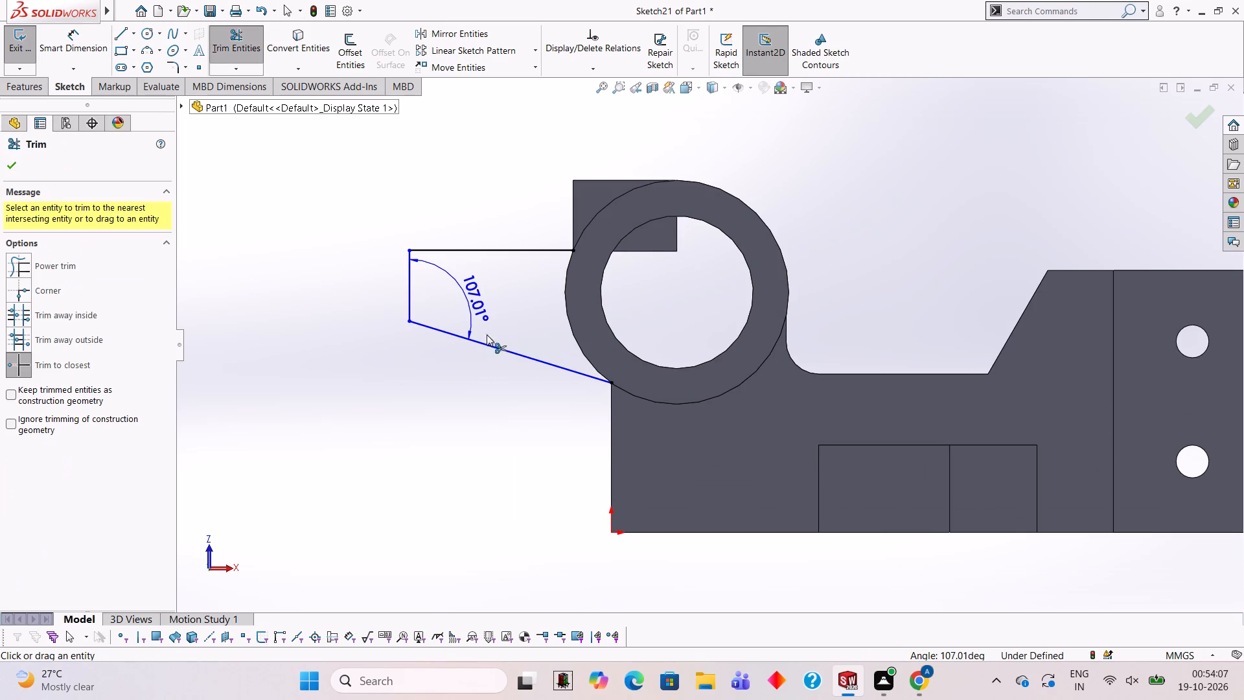
{"action": "left_click", "coordinate": [492, 348]}
{"action": "left_click", "coordinate": [124, 40]}
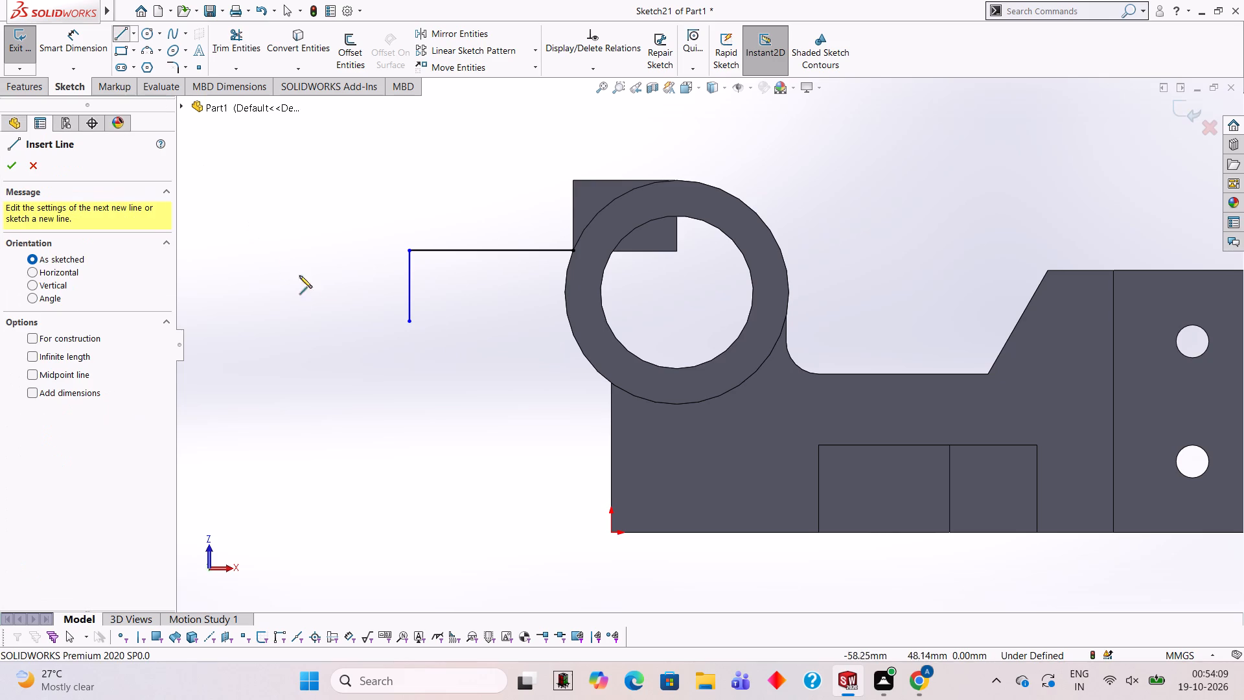
{"action": "left_click", "coordinate": [410, 321]}
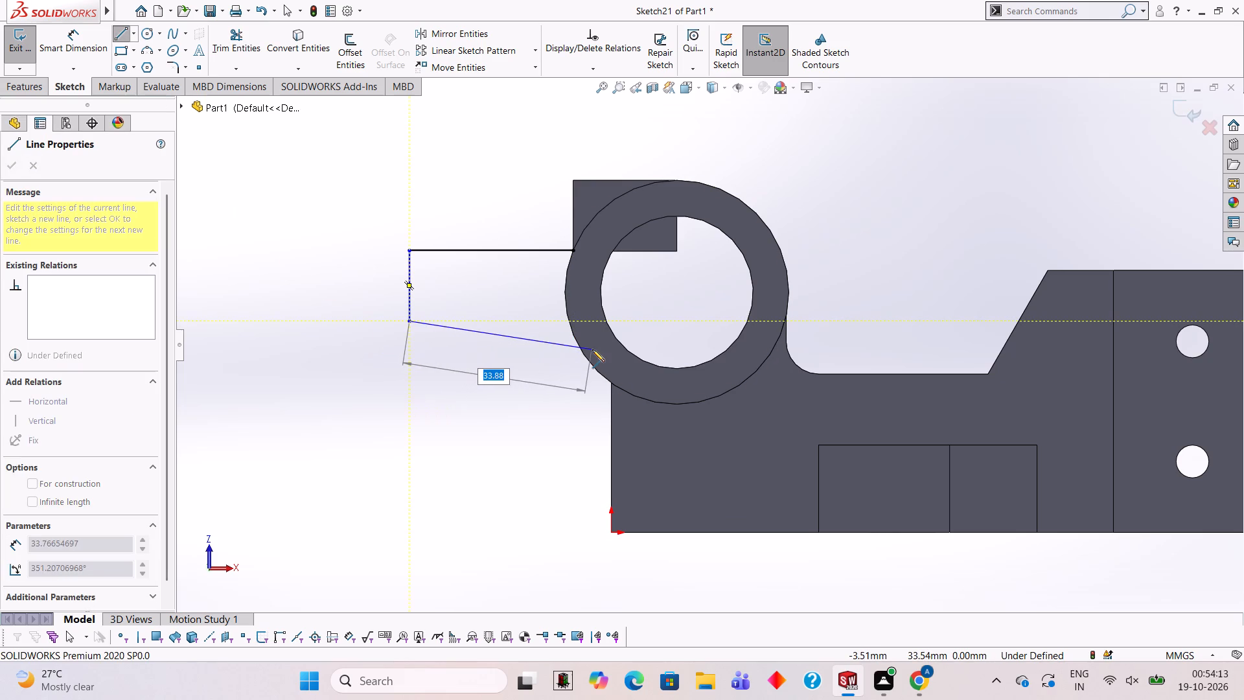
{"action": "left_click", "coordinate": [592, 349]}
{"action": "key", "text": "Escape"}
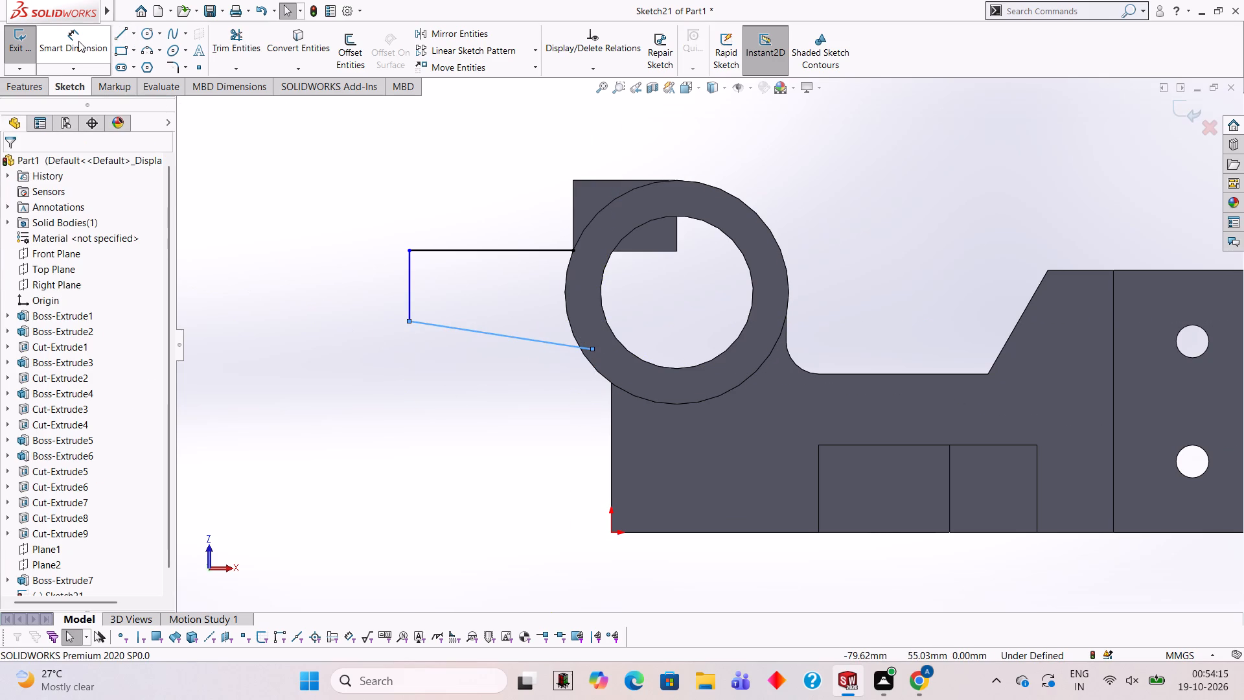
Dimension the angle between the vertical end line and the new slanted line as 104°.
{"action": "left_click", "coordinate": [77, 40]}
{"action": "left_click", "coordinate": [407, 298]}
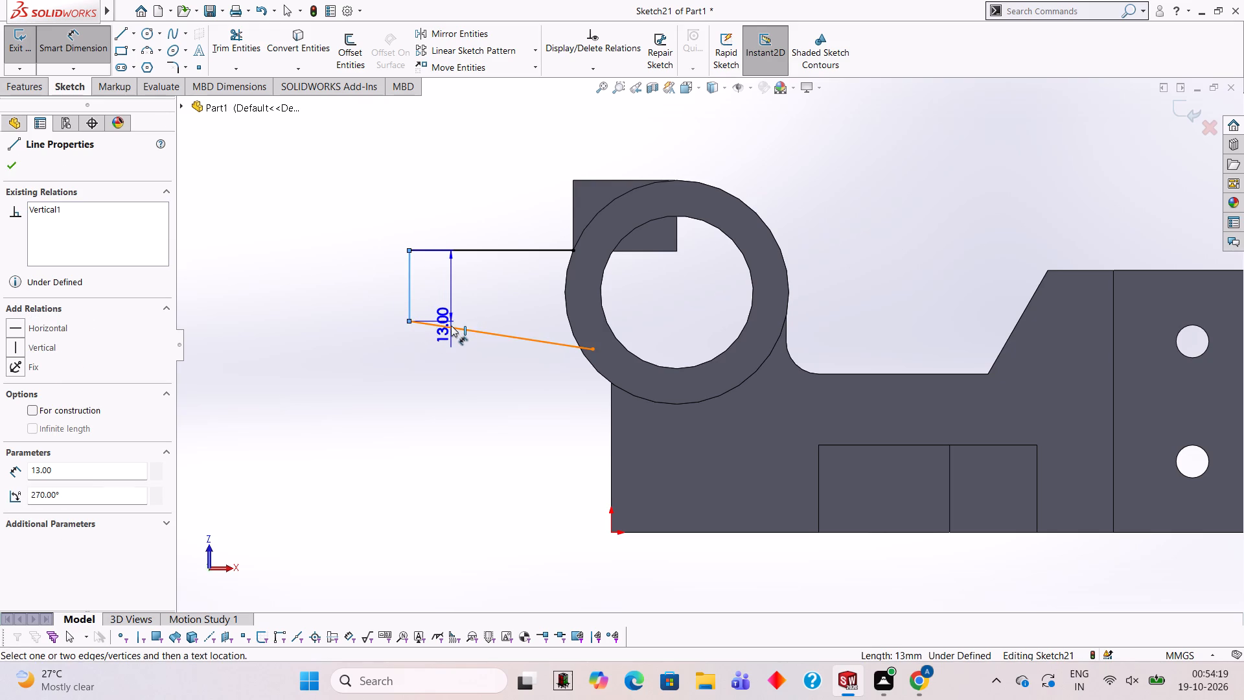
{"action": "left_click", "coordinate": [451, 325]}
{"action": "left_click", "coordinate": [450, 299]}
{"action": "type", "text": "104"}
{"action": "key", "text": "Return"}
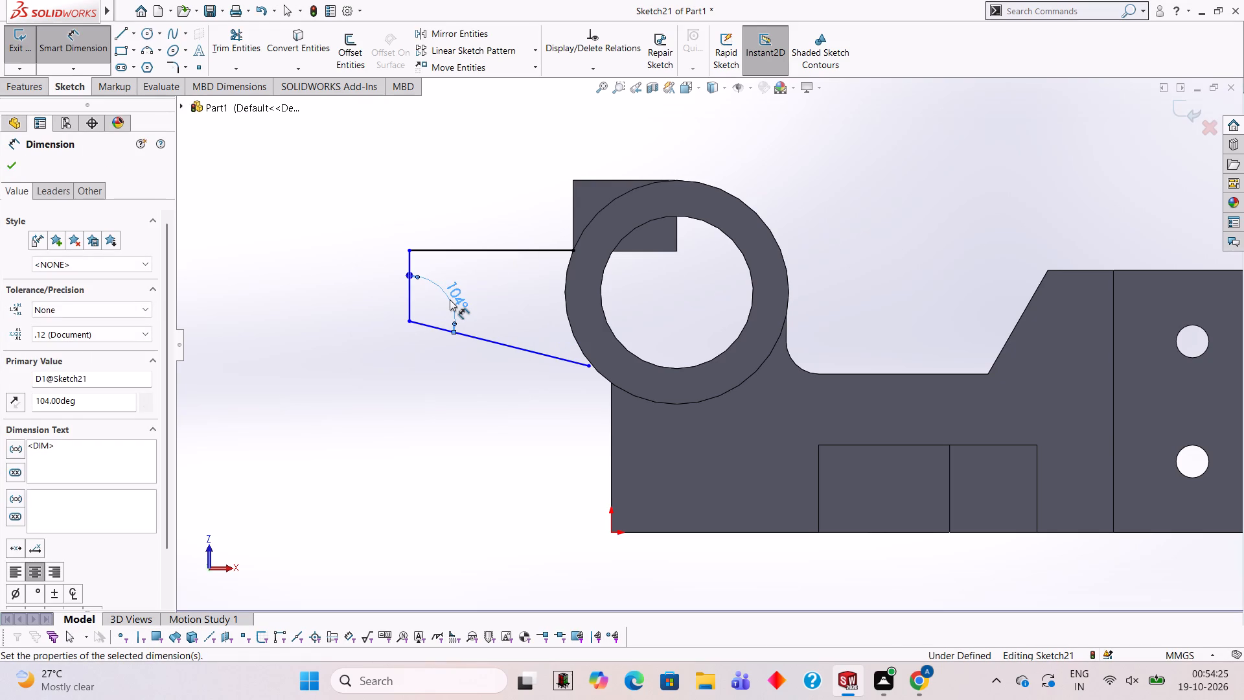
Draw a line continuing the slanted line in the same direction across the cylinder wall and into the base.
{"action": "scroll", "coordinate": [638, 425], "scroll_direction": "down", "scroll_amount": 3}
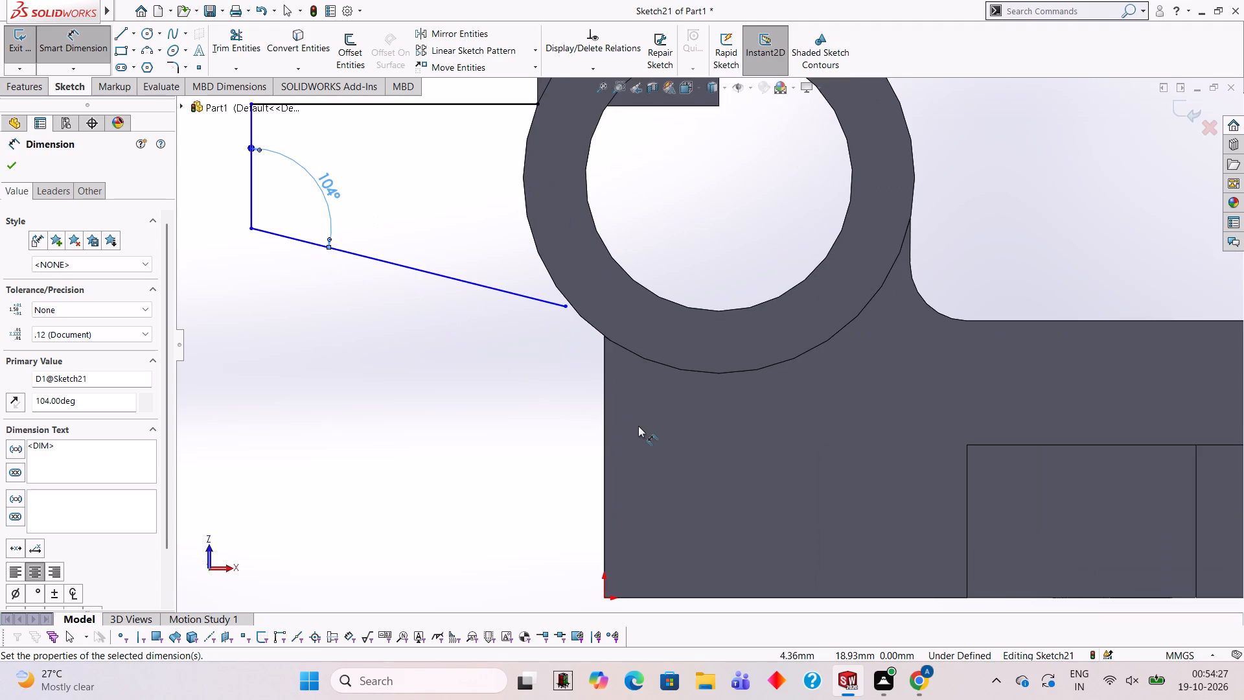
{"action": "scroll", "coordinate": [617, 363], "scroll_direction": "down", "scroll_amount": 2}
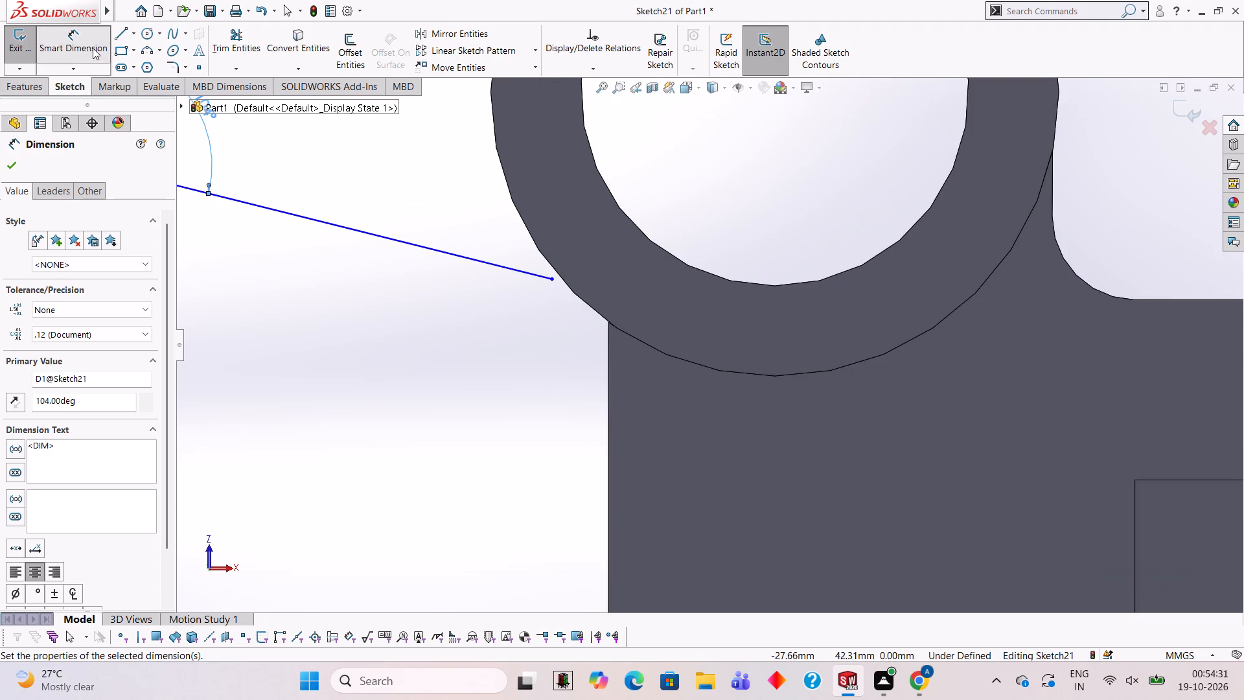
{"action": "scroll", "coordinate": [417, 224], "scroll_direction": "up", "scroll_amount": 2}
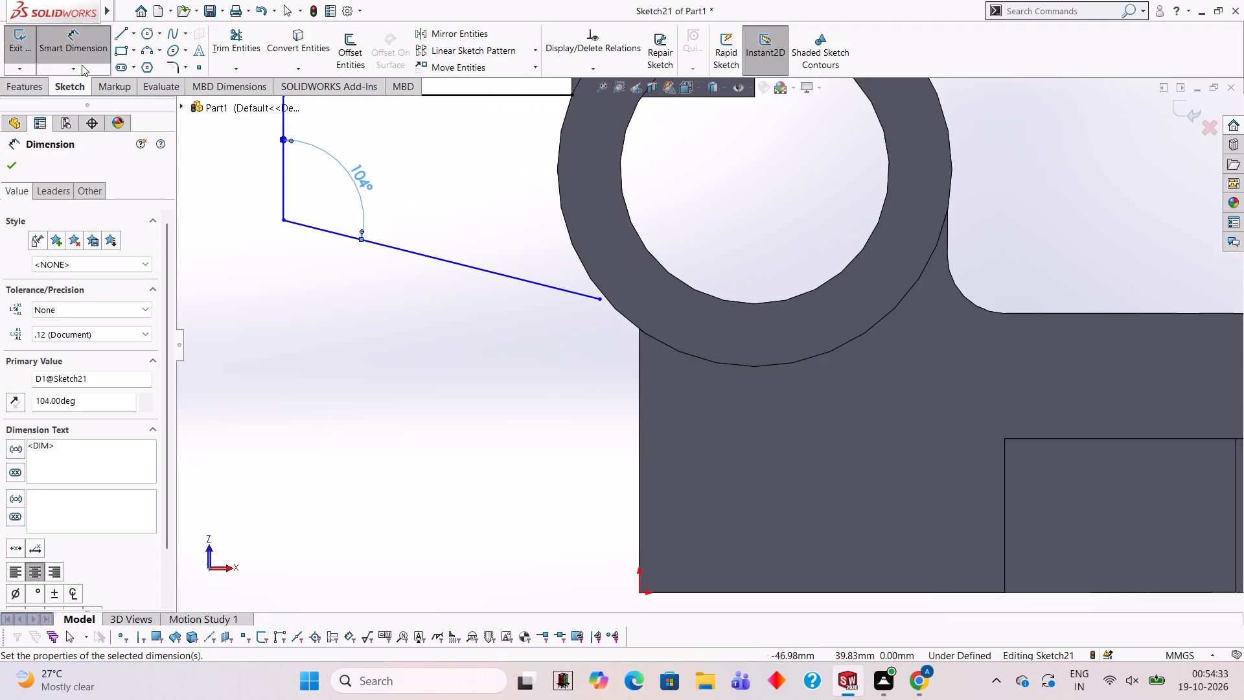
{"action": "left_click", "coordinate": [115, 35]}
{"action": "left_click", "coordinate": [599, 299]}
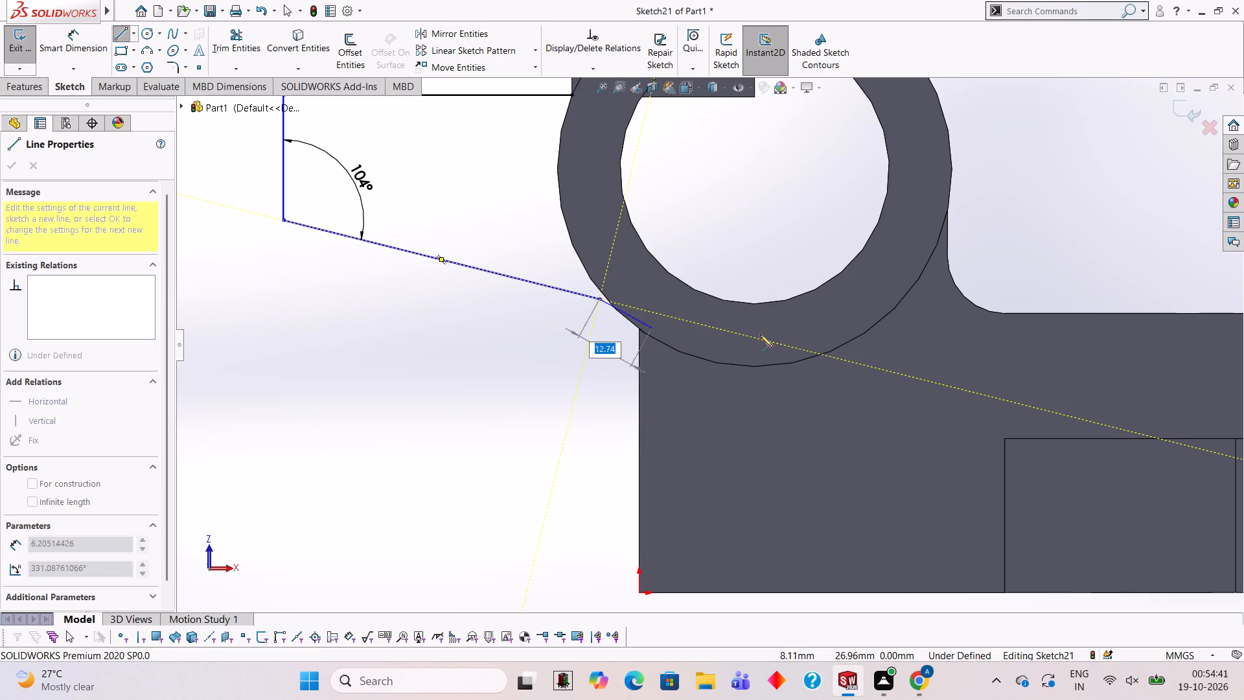
{"action": "left_click", "coordinate": [871, 367]}
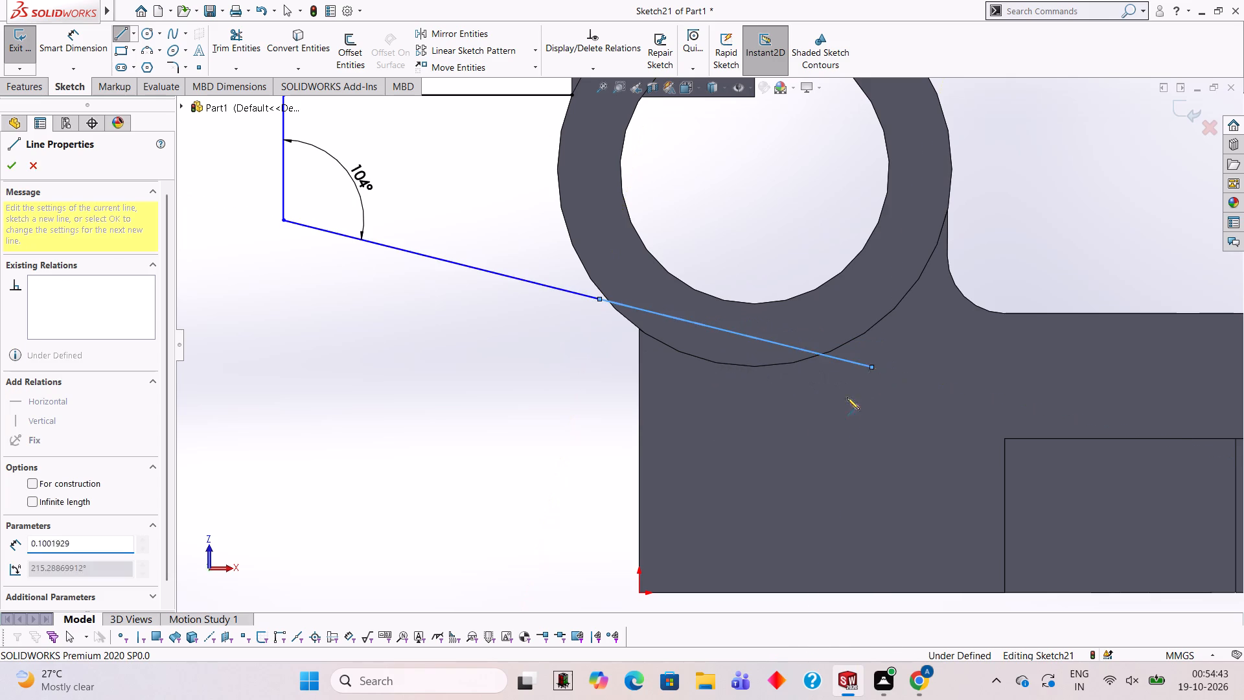
{"action": "key", "text": "Escape"}
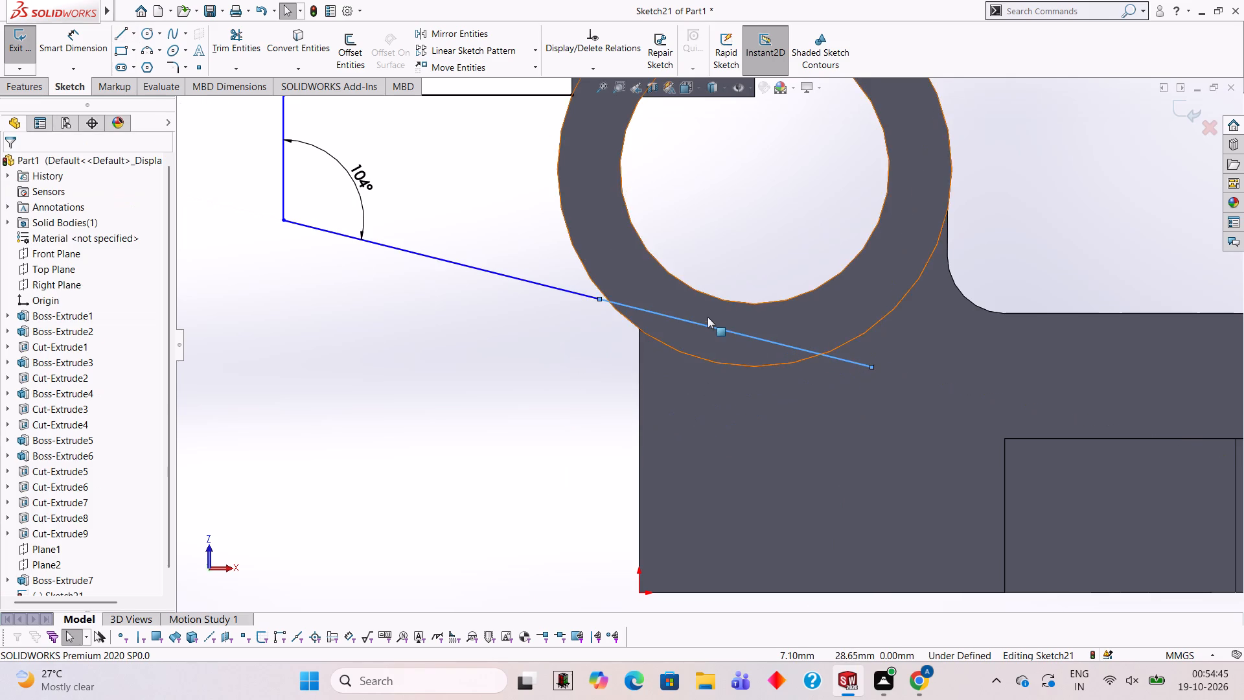
Trim away the outer slanted segment and redraw it about 38 mm long from the vertical line's lower end, overlapping the extension inside the cylinder wall.
{"action": "scroll", "coordinate": [708, 317], "scroll_direction": "up", "scroll_amount": 2}
{"action": "scroll", "coordinate": [708, 316], "scroll_direction": "down", "scroll_amount": 2}
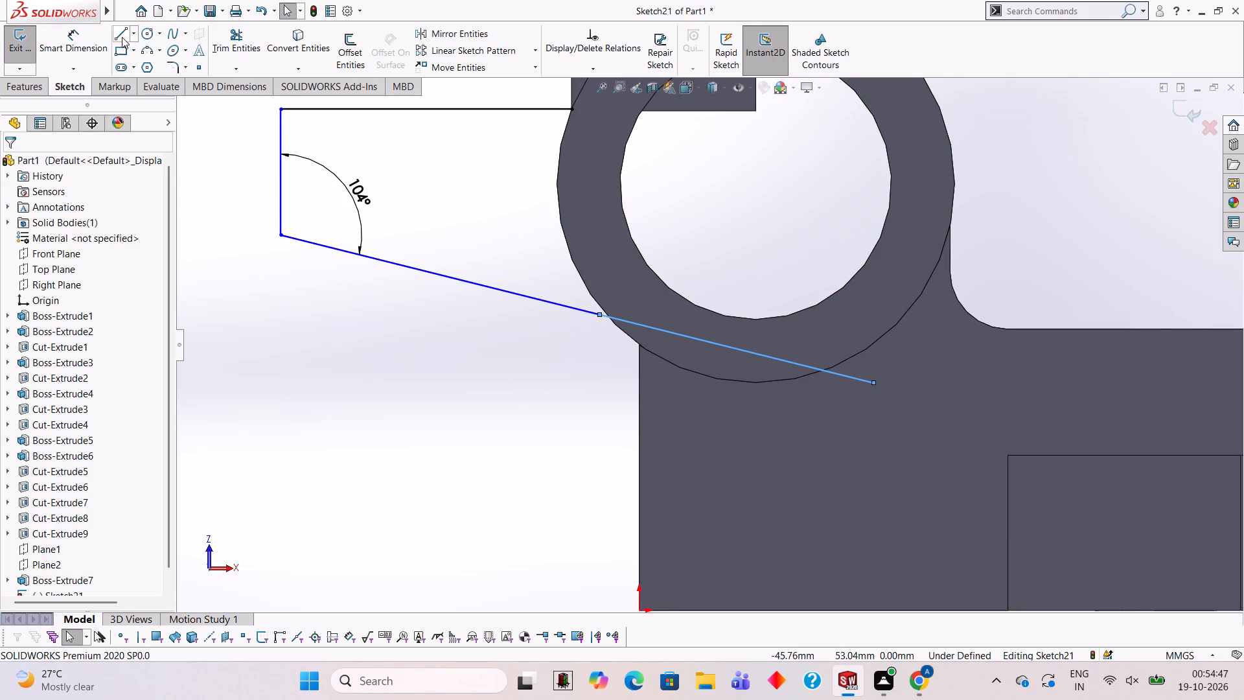
{"action": "left_click", "coordinate": [231, 55]}
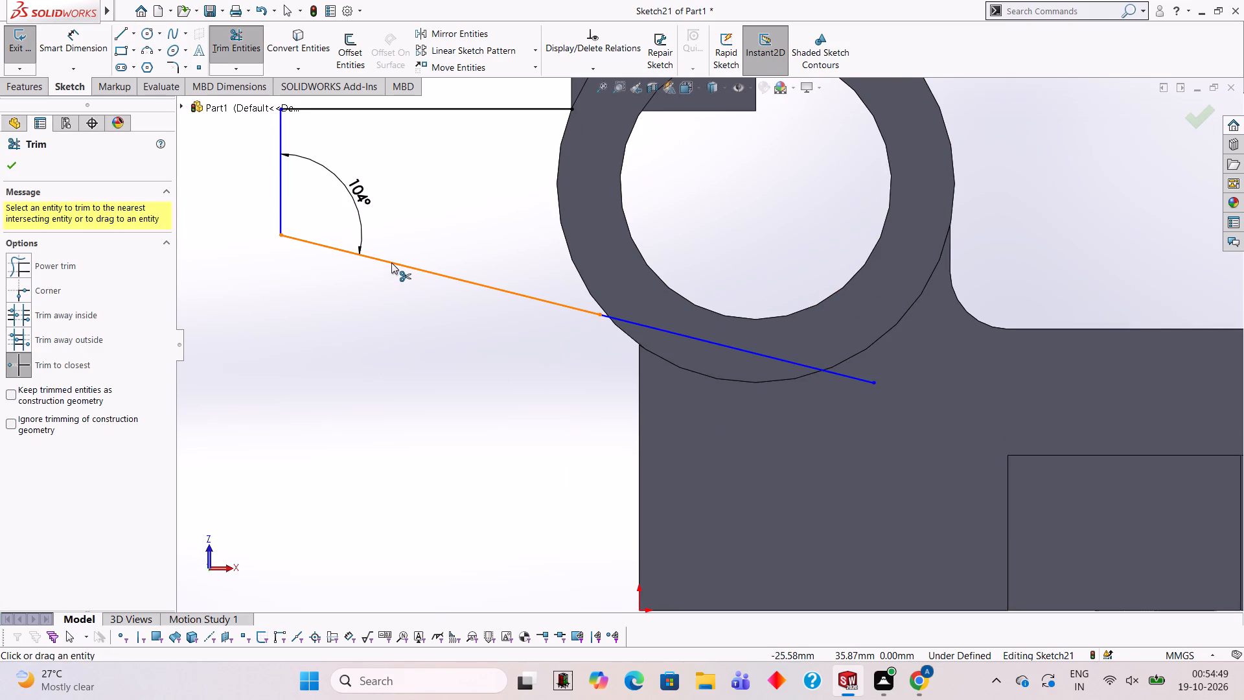
{"action": "left_click", "coordinate": [391, 262]}
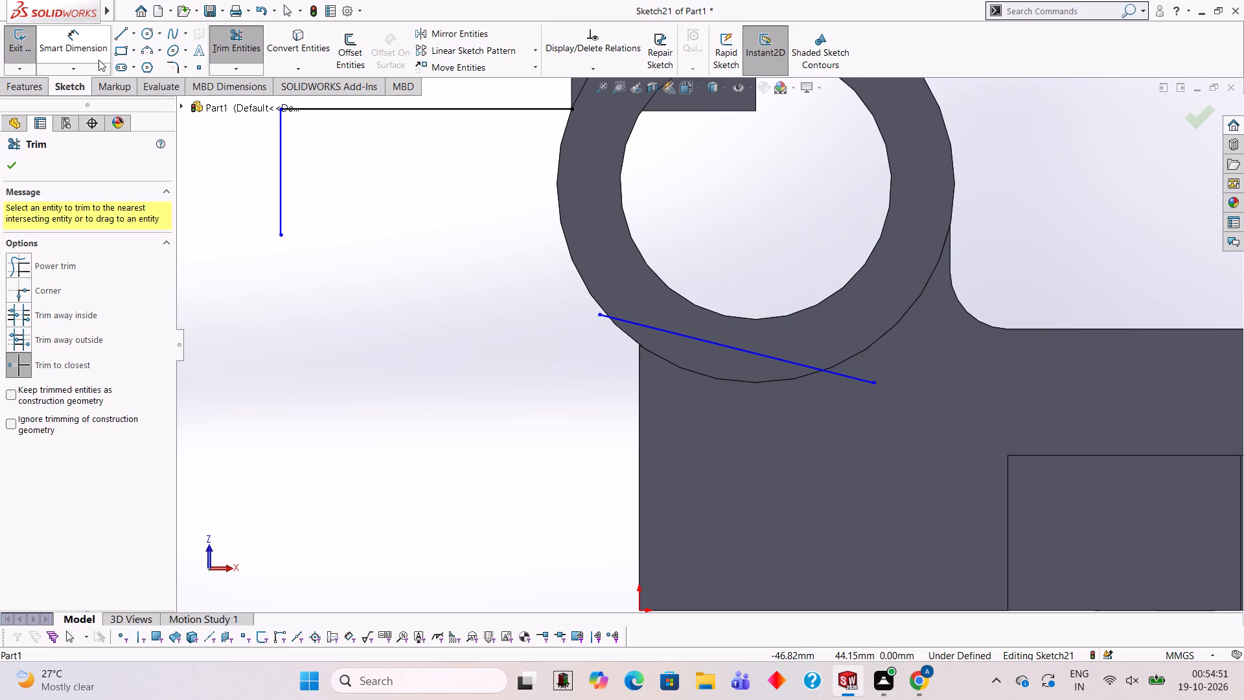
{"action": "left_click", "coordinate": [118, 38]}
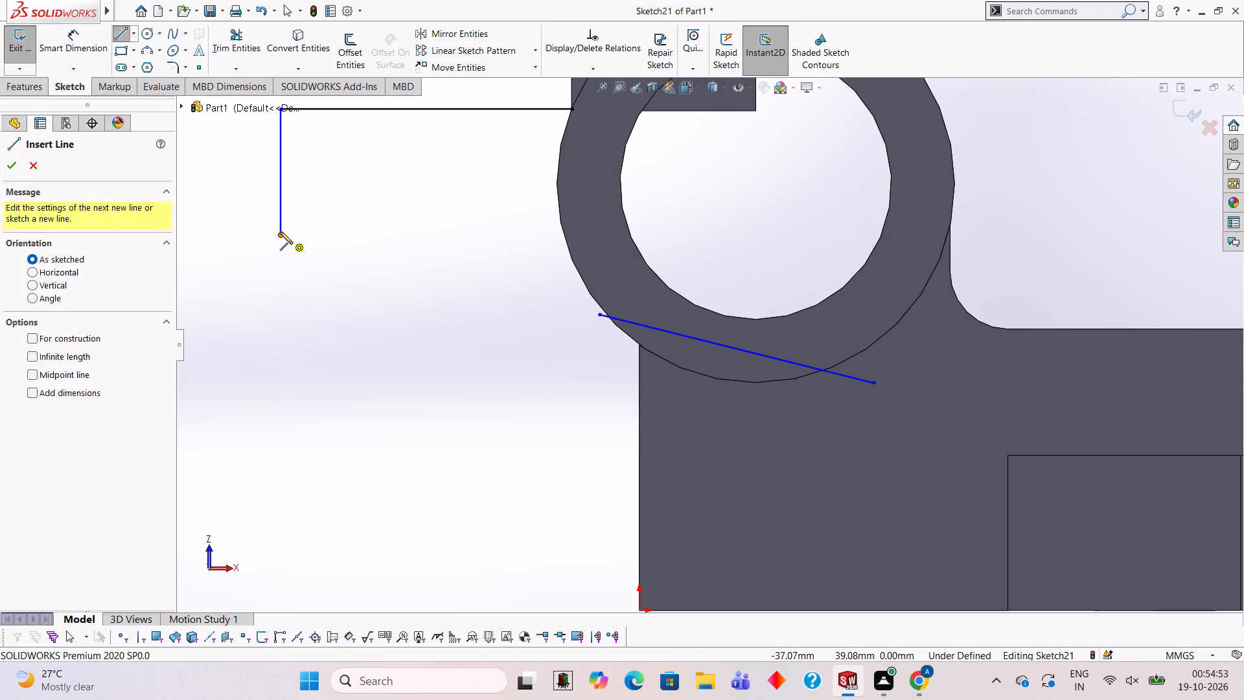
{"action": "left_click", "coordinate": [281, 235]}
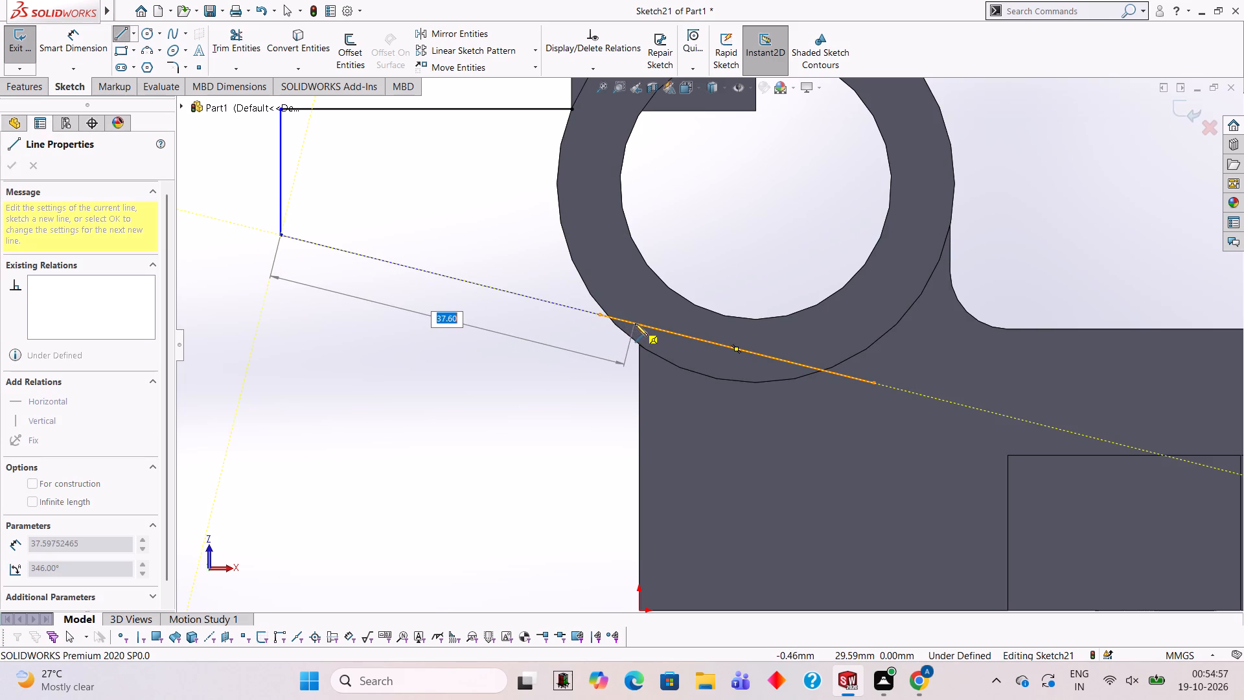
{"action": "left_click", "coordinate": [635, 323]}
Trim the extension line beyond the redrawn slanted line's inner end.
{"action": "left_click", "coordinate": [251, 48]}
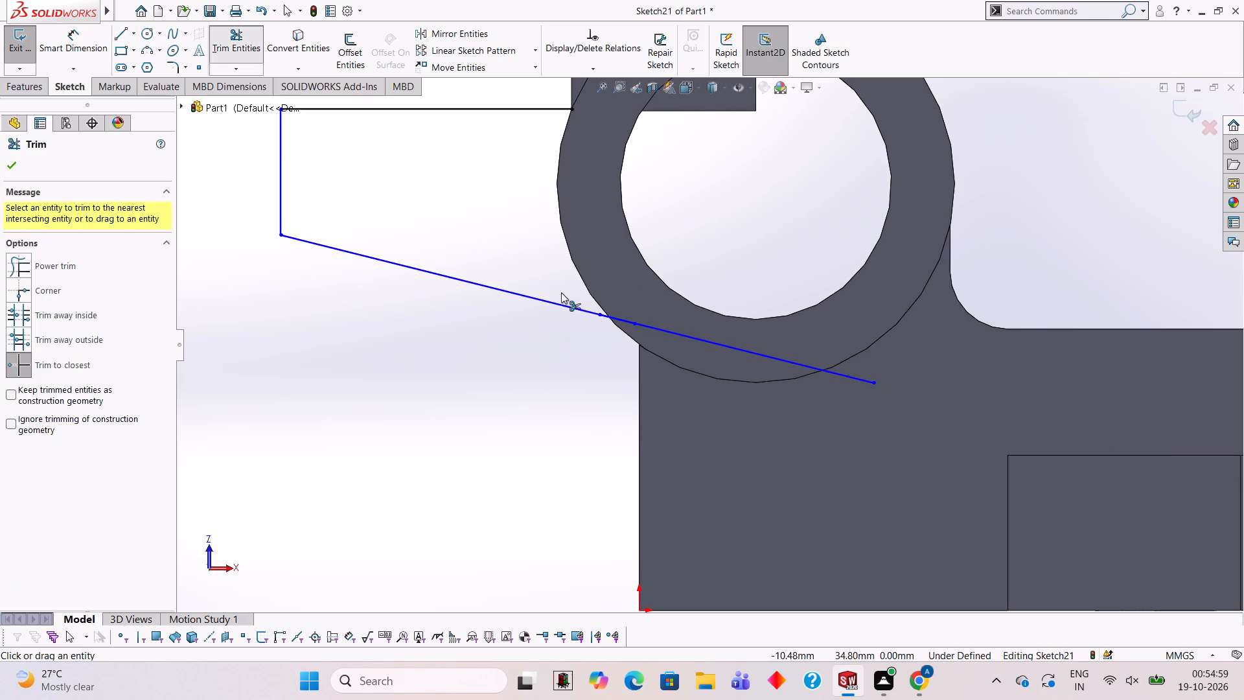
{"action": "left_click", "coordinate": [680, 332]}
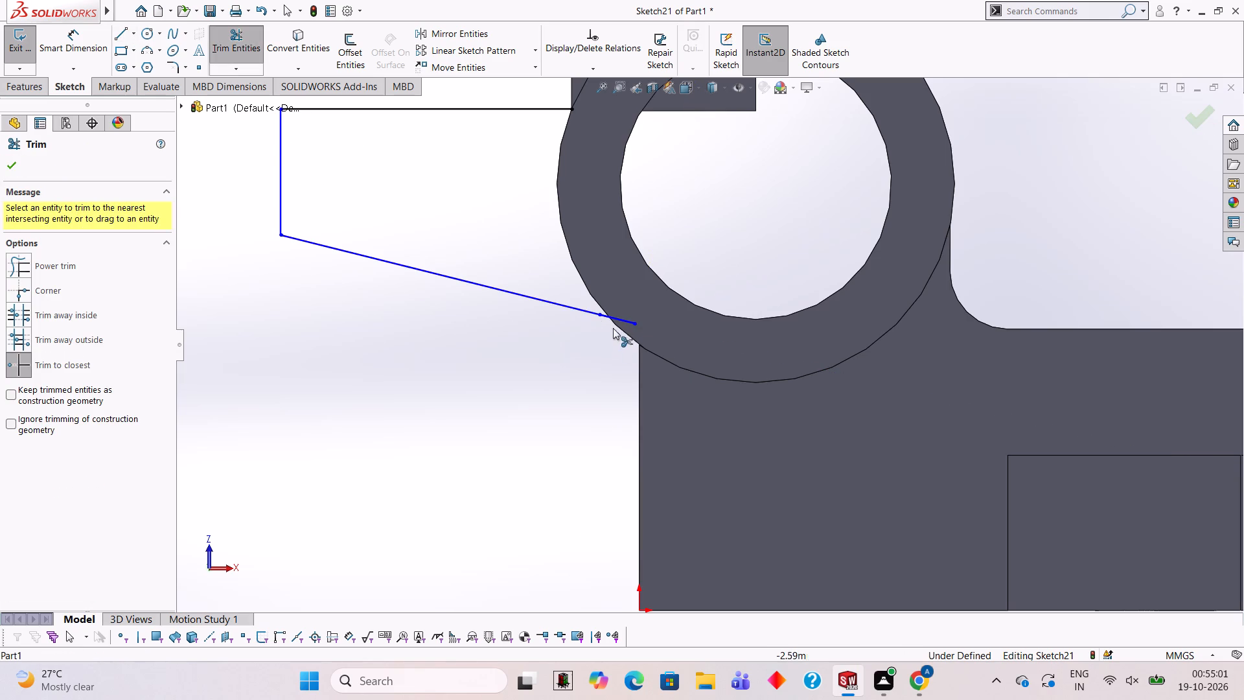
{"action": "left_click", "coordinate": [609, 316]}
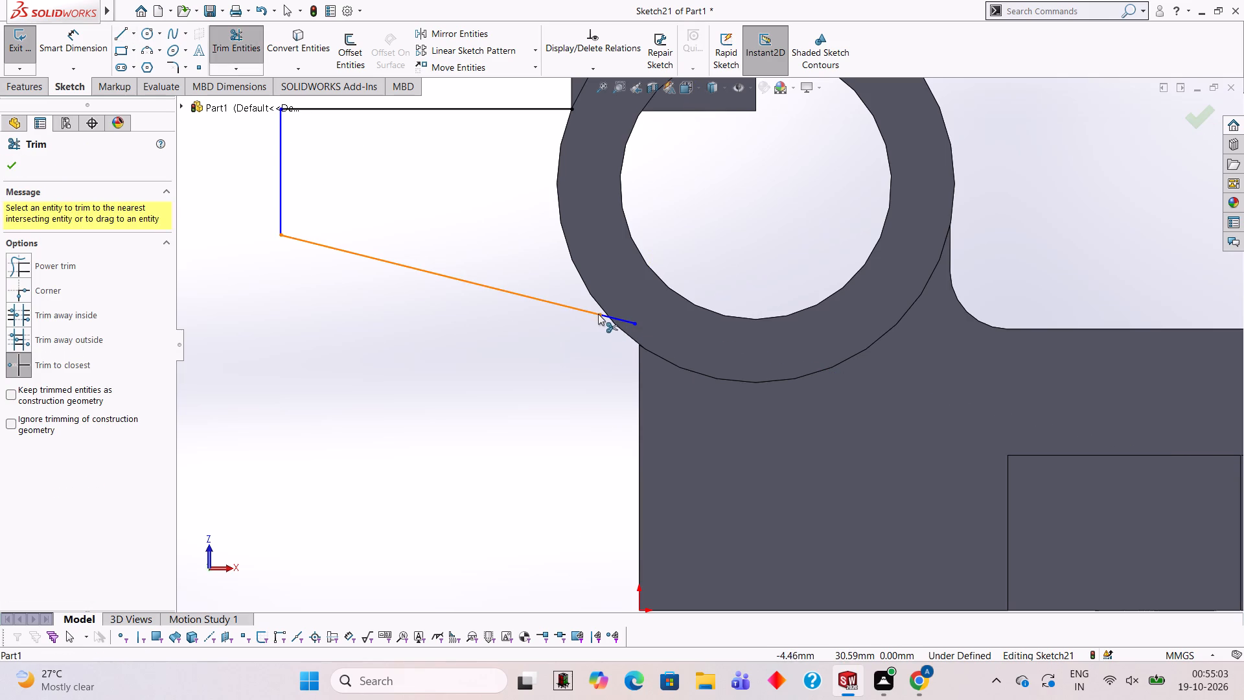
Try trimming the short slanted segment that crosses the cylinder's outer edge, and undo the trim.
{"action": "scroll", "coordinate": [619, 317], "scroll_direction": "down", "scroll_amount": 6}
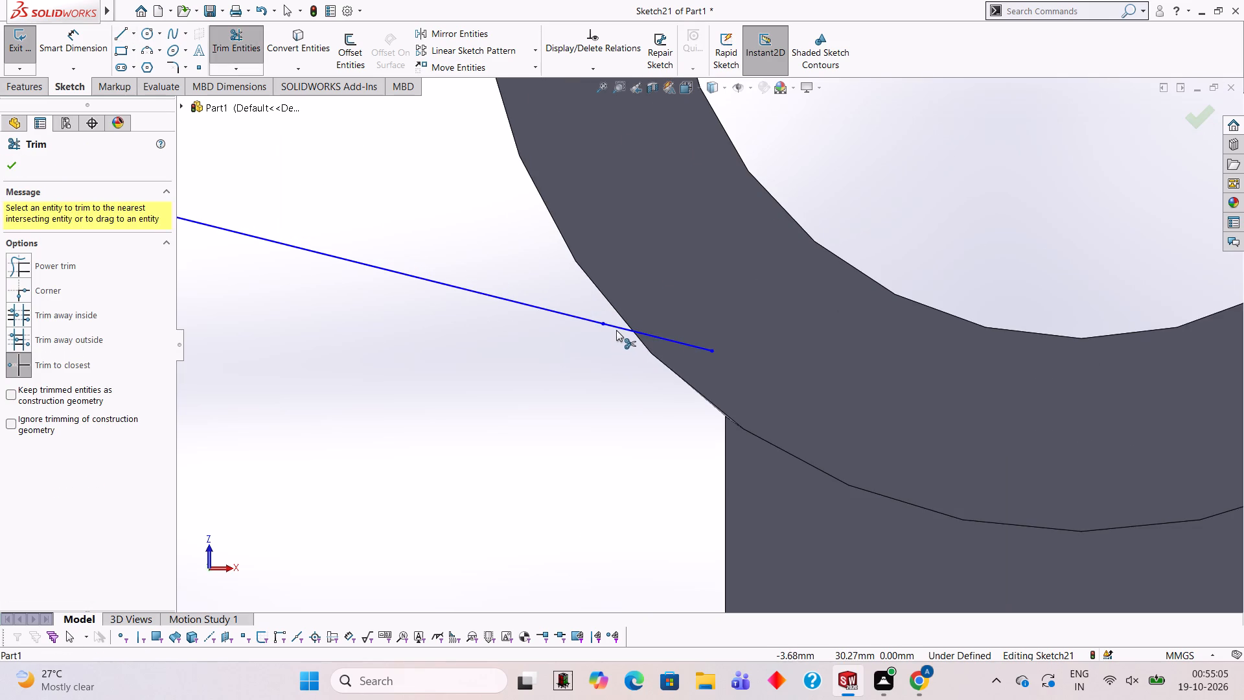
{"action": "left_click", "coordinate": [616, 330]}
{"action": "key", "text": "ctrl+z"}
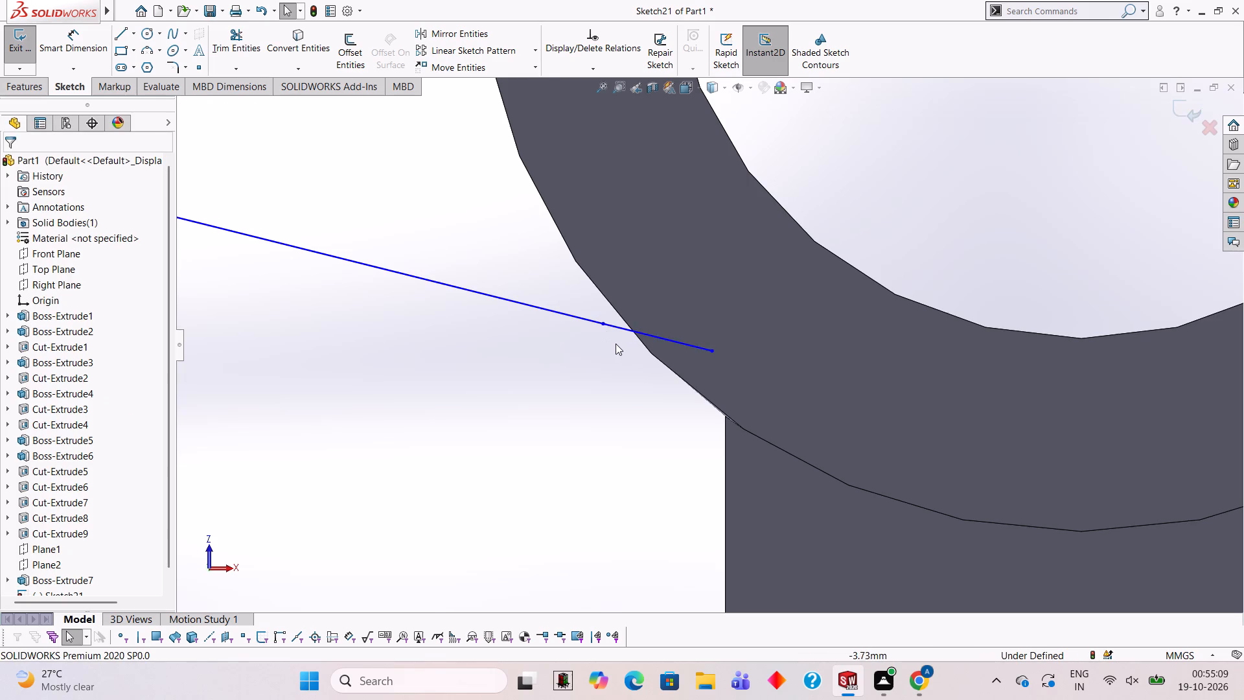
Draw a line about 14 mm long from the slanted line's inner end, collinear with it, further into the cylinder wall.
{"action": "scroll", "coordinate": [620, 344], "scroll_direction": "up", "scroll_amount": 3}
{"action": "scroll", "coordinate": [620, 344], "scroll_direction": "down", "scroll_amount": 2}
{"action": "scroll", "coordinate": [636, 356], "scroll_direction": "up", "scroll_amount": 3}
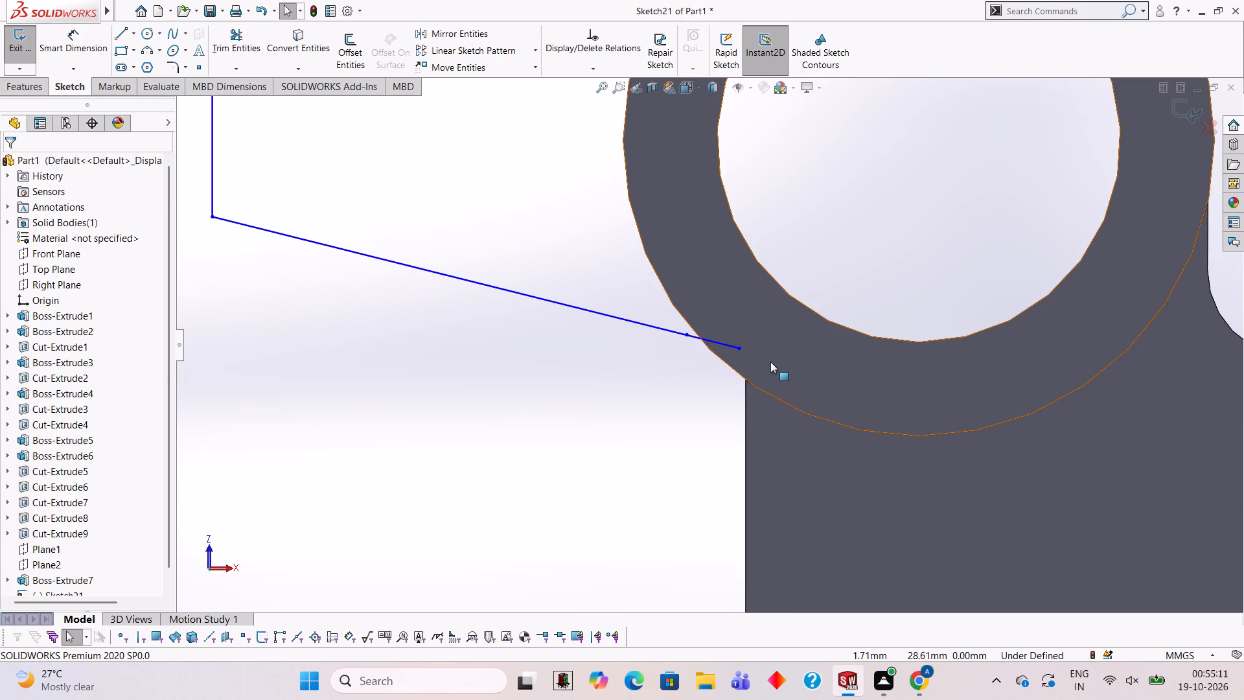
{"action": "scroll", "coordinate": [747, 325], "scroll_direction": "up", "scroll_amount": 2}
{"action": "scroll", "coordinate": [747, 325], "scroll_direction": "down", "scroll_amount": 2}
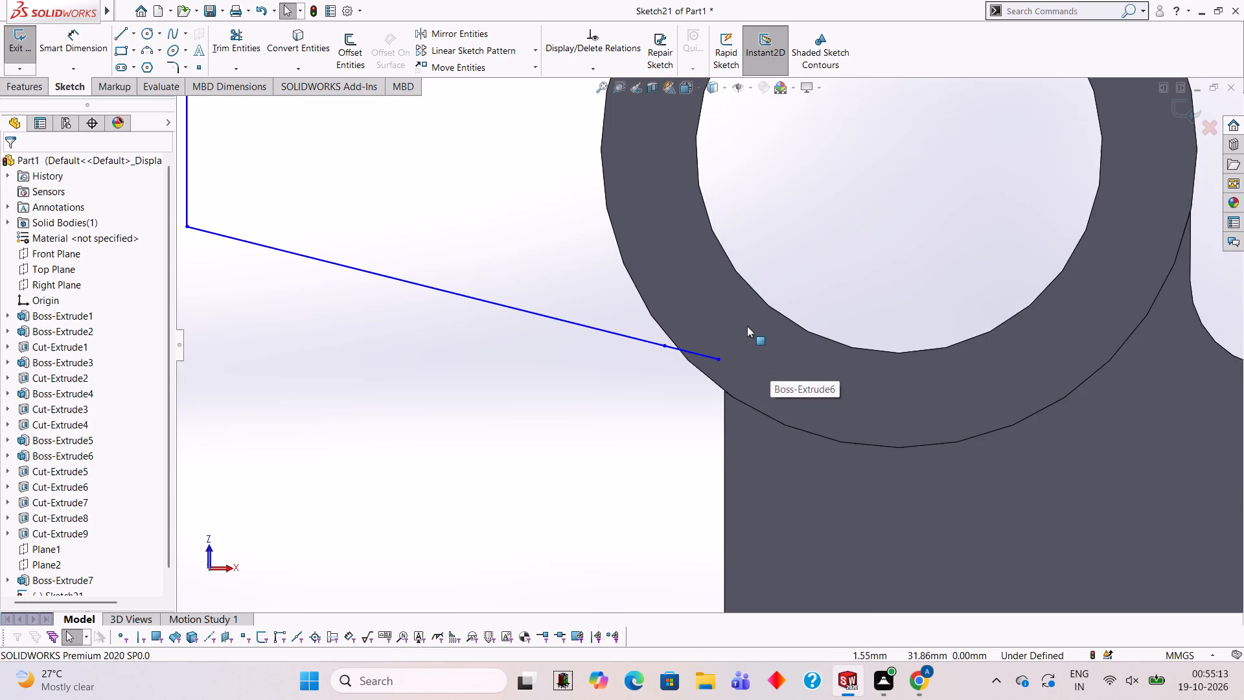
{"action": "left_click", "coordinate": [121, 36]}
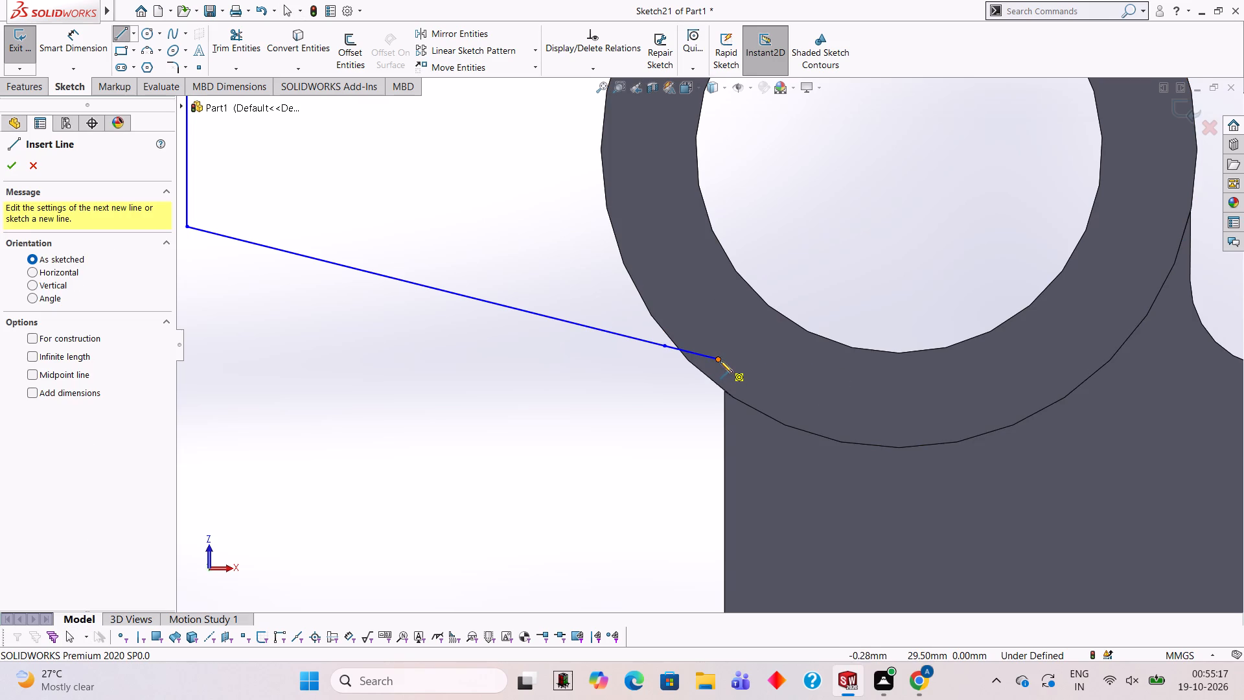
{"action": "left_click", "coordinate": [719, 360]}
{"action": "left_click", "coordinate": [915, 409]}
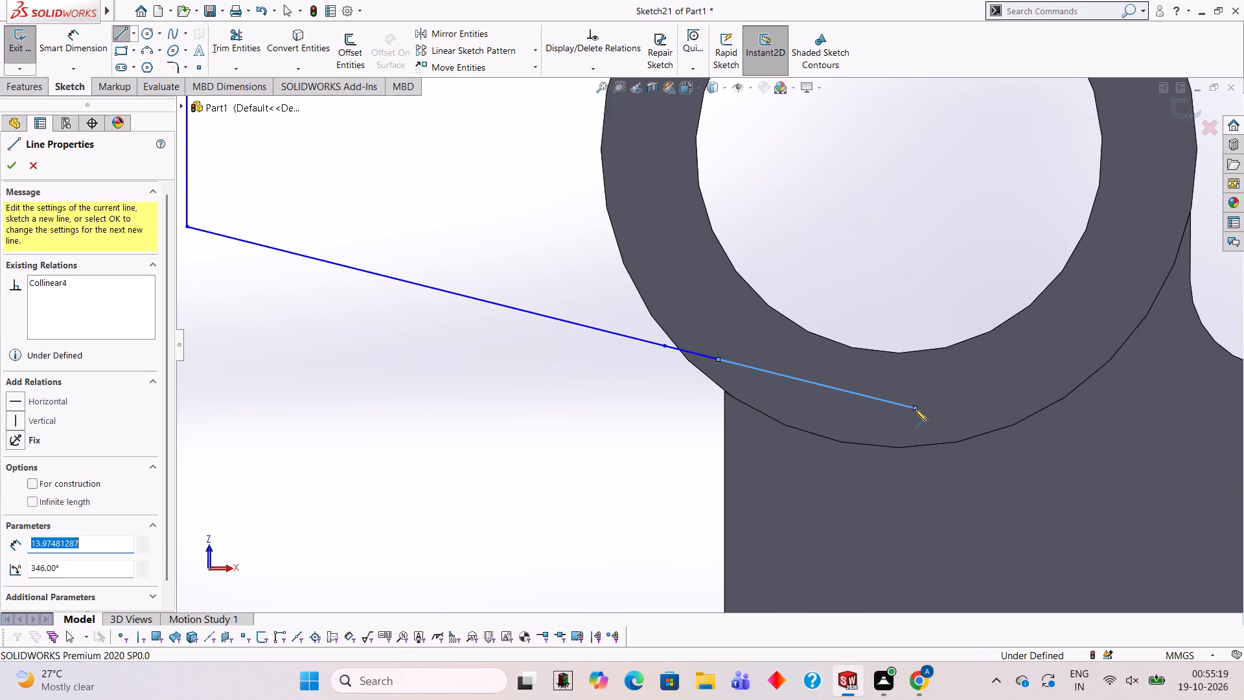
Trim away both outer slanted segments and redraw them as one line about 38 mm long from the vertical line's lower end to the inner extension.
{"action": "left_click", "coordinate": [222, 50]}
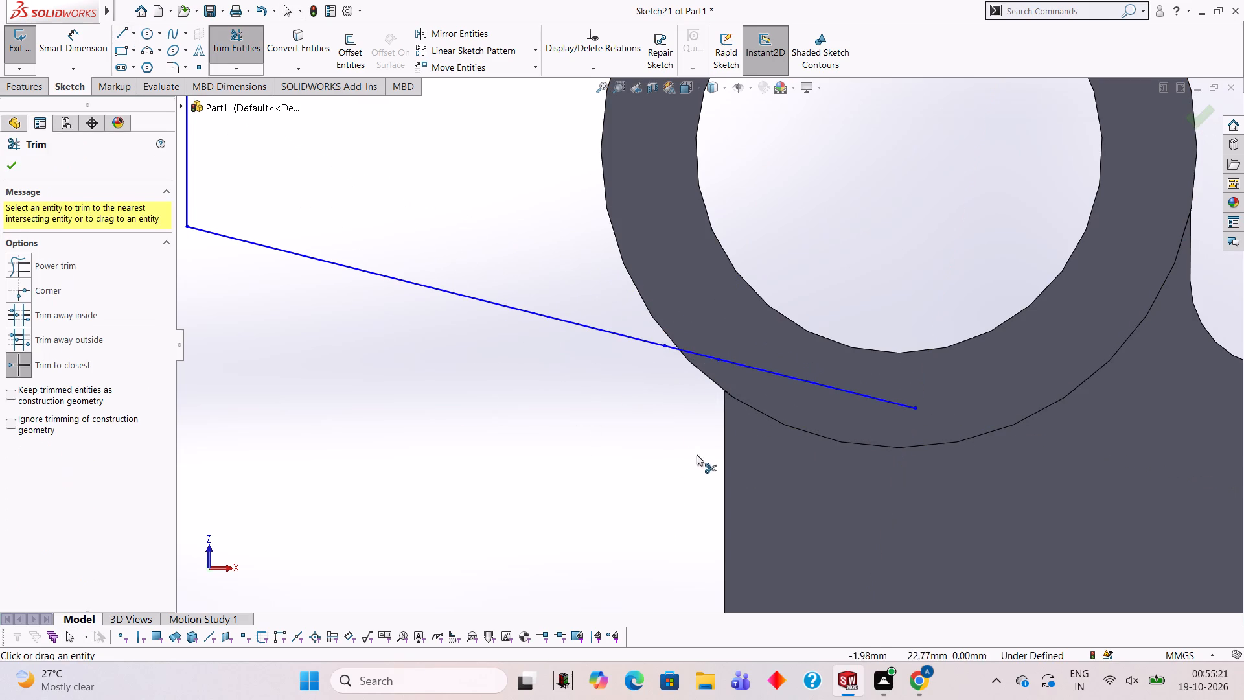
{"action": "left_click", "coordinate": [628, 335]}
{"action": "left_click", "coordinate": [673, 351]}
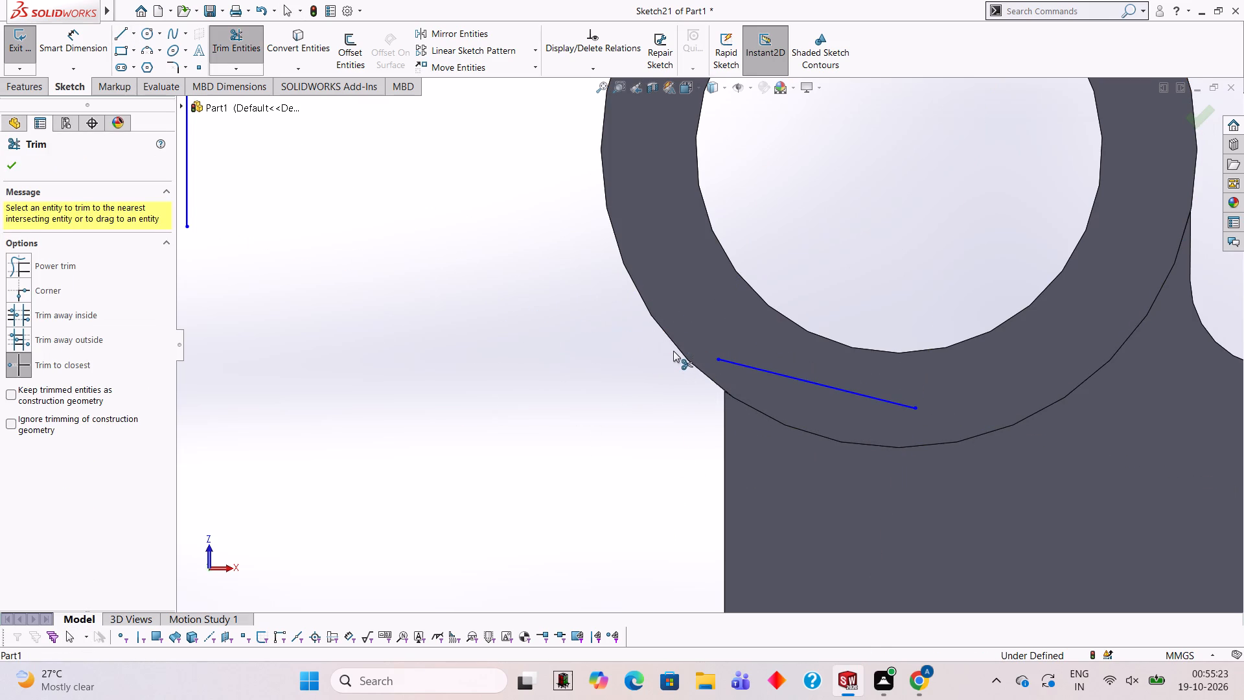
{"action": "left_click", "coordinate": [116, 41]}
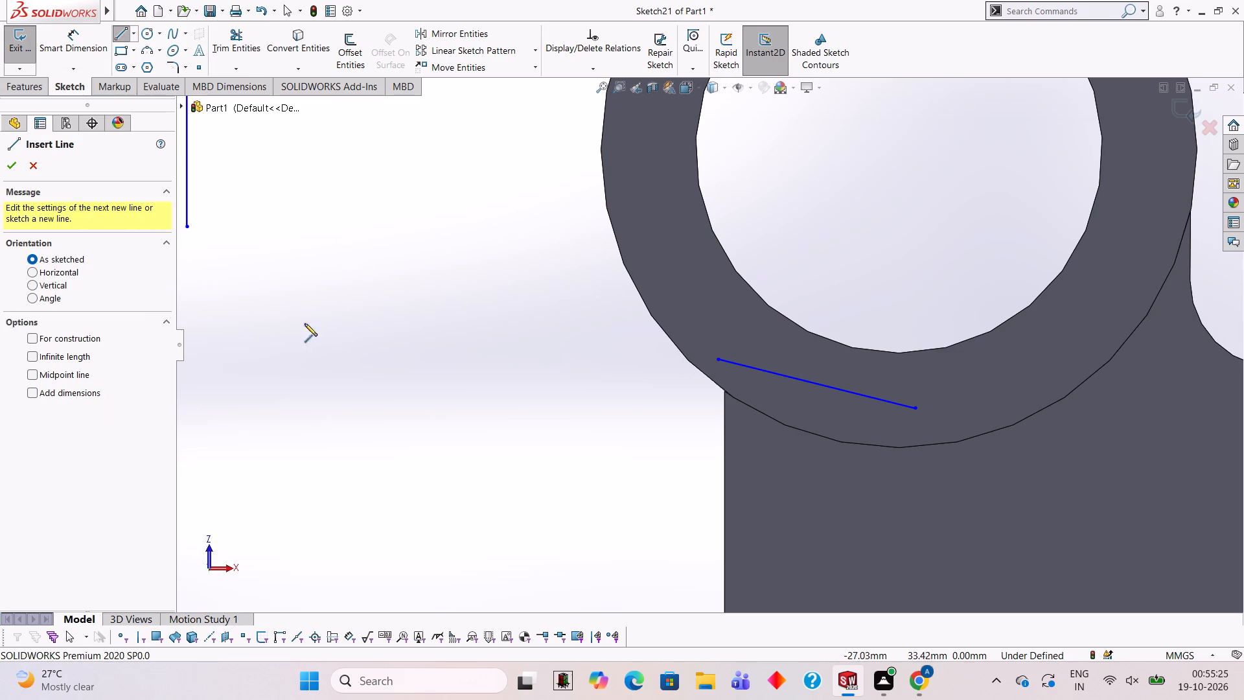
{"action": "left_click", "coordinate": [185, 226]}
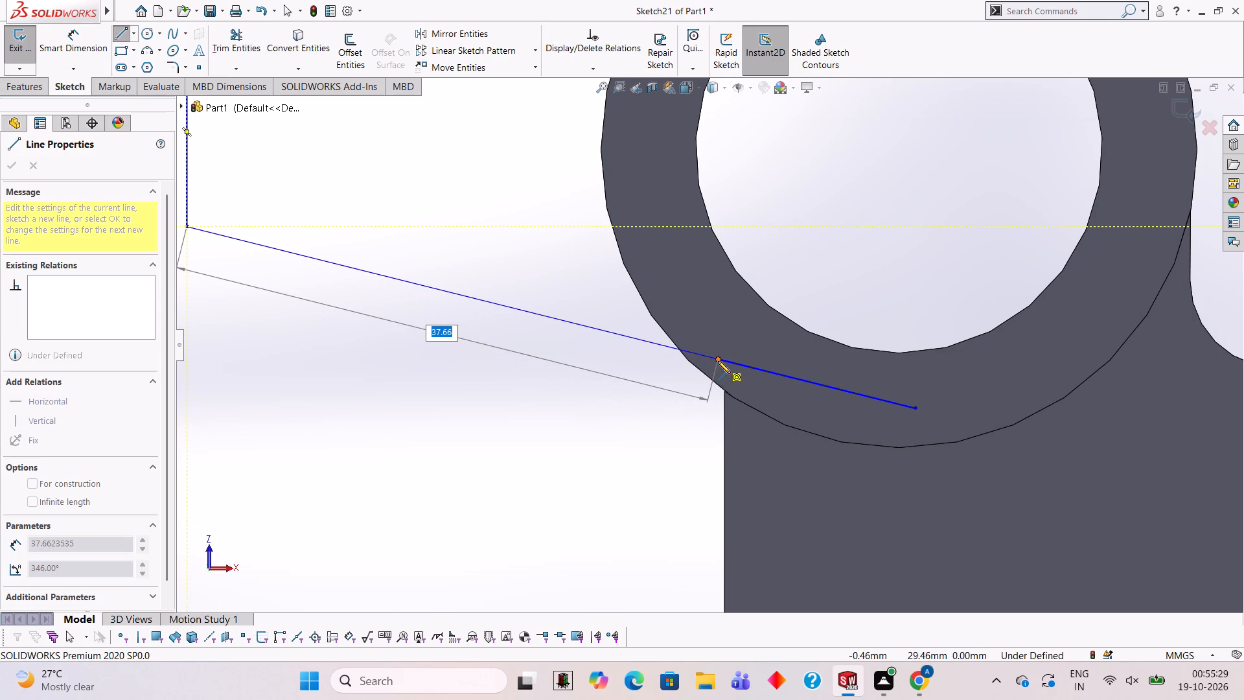
{"action": "left_click", "coordinate": [718, 361]}
{"action": "key", "text": "Escape"}
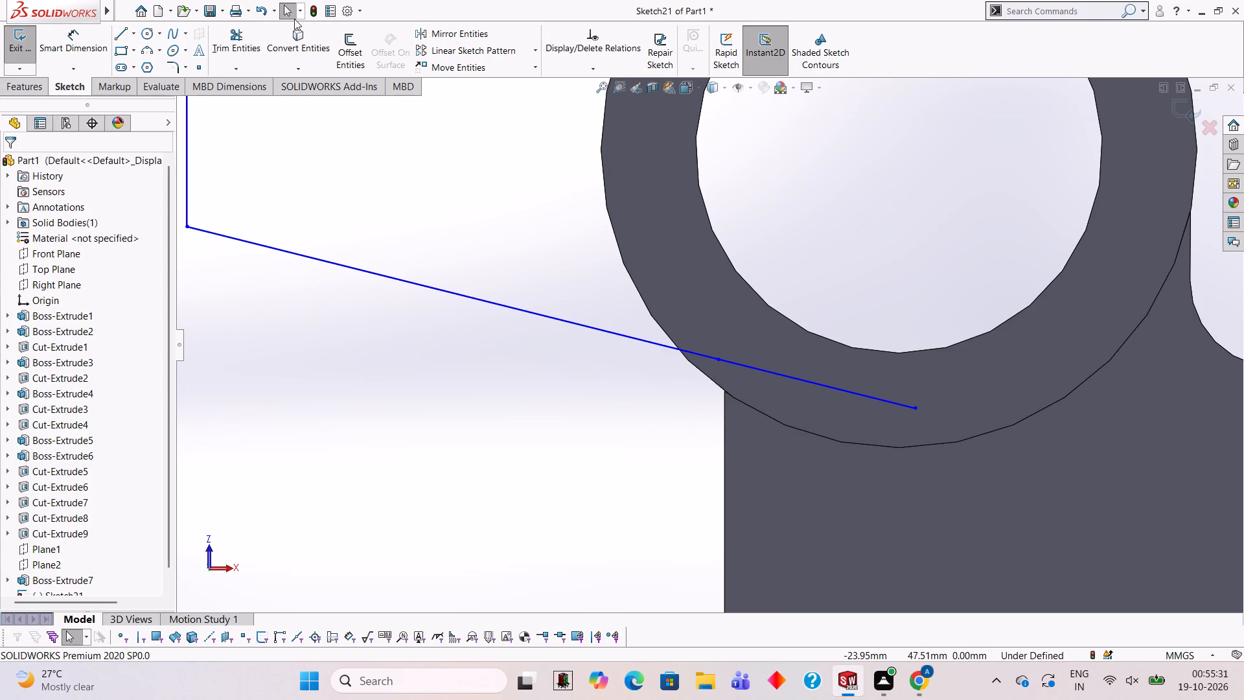
Trim the collinear extension line inside the cylinder wall beyond the redrawn slanted line.
{"action": "left_click", "coordinate": [257, 32]}
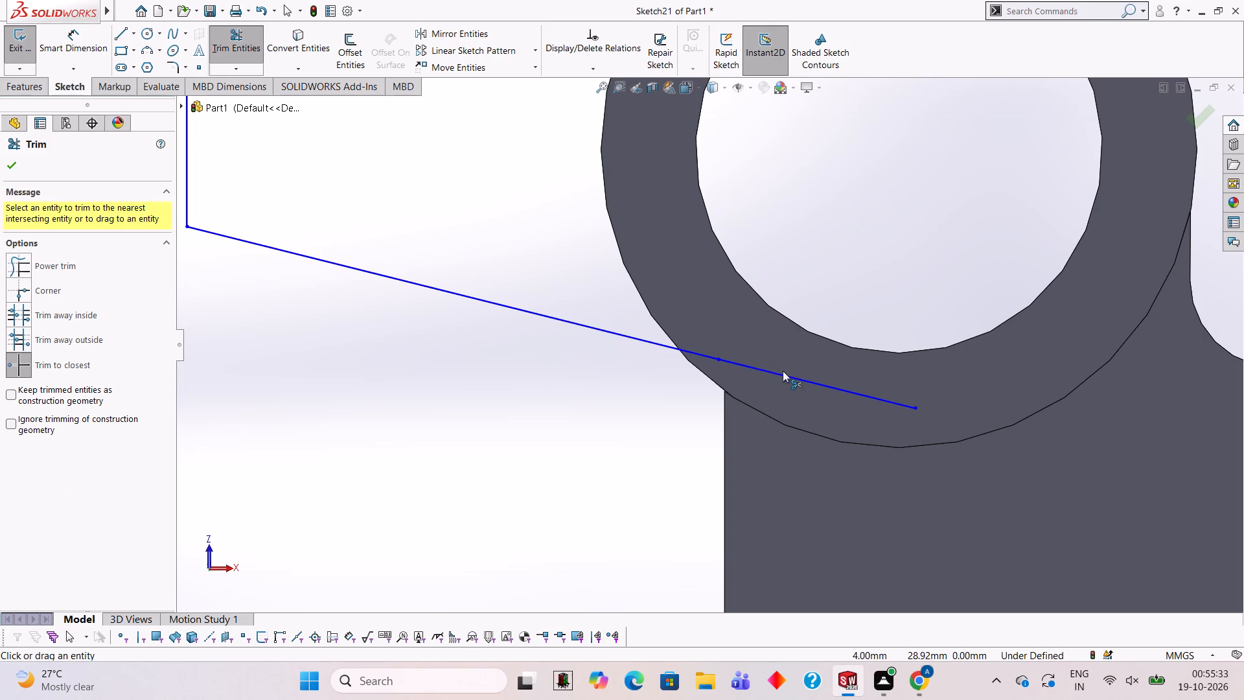
{"action": "left_click", "coordinate": [783, 371]}
Draw a 41 mm diameter circle centred on the cylinder's bore.
{"action": "scroll", "coordinate": [768, 345], "scroll_direction": "up", "scroll_amount": 3}
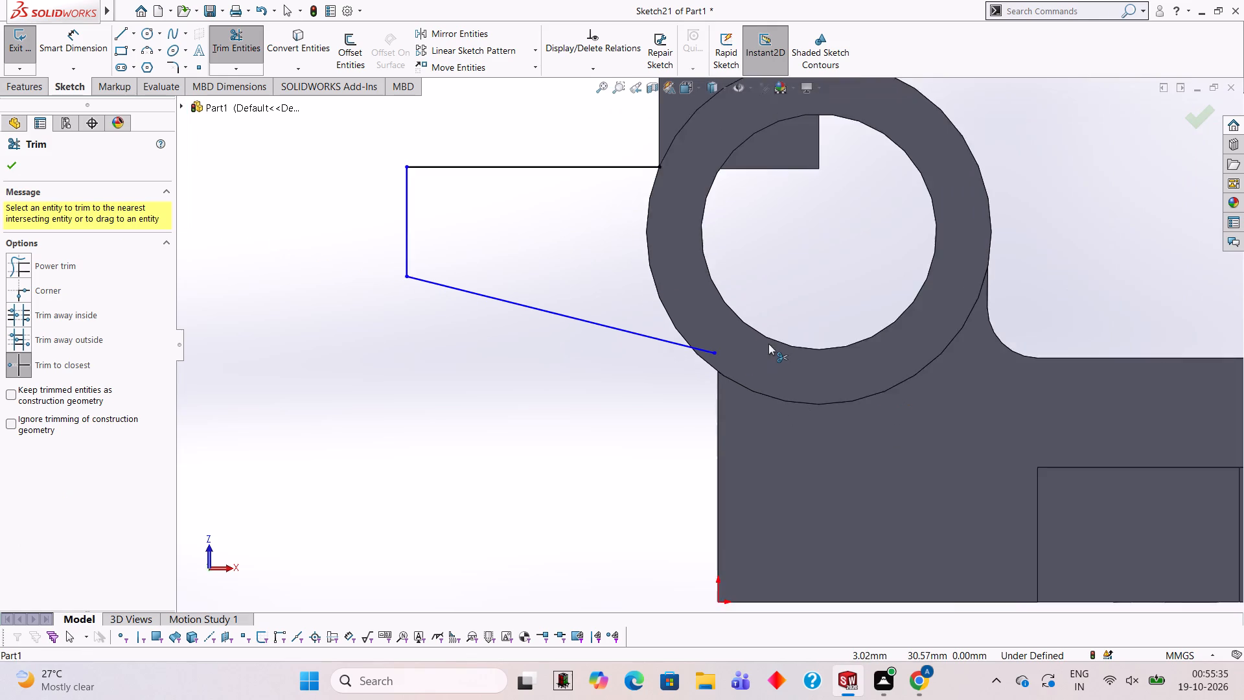
{"action": "scroll", "coordinate": [768, 344], "scroll_direction": "up", "scroll_amount": 2}
{"action": "scroll", "coordinate": [763, 329], "scroll_direction": "down", "scroll_amount": 1}
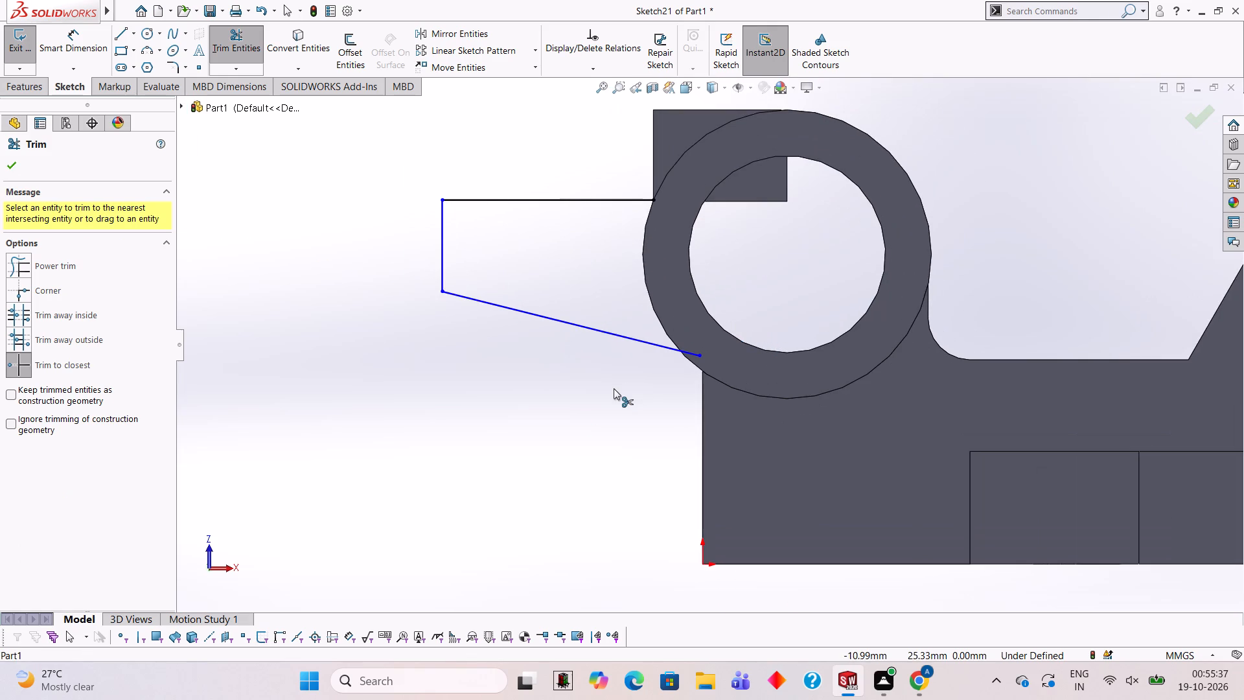
{"action": "left_click", "coordinate": [144, 38]}
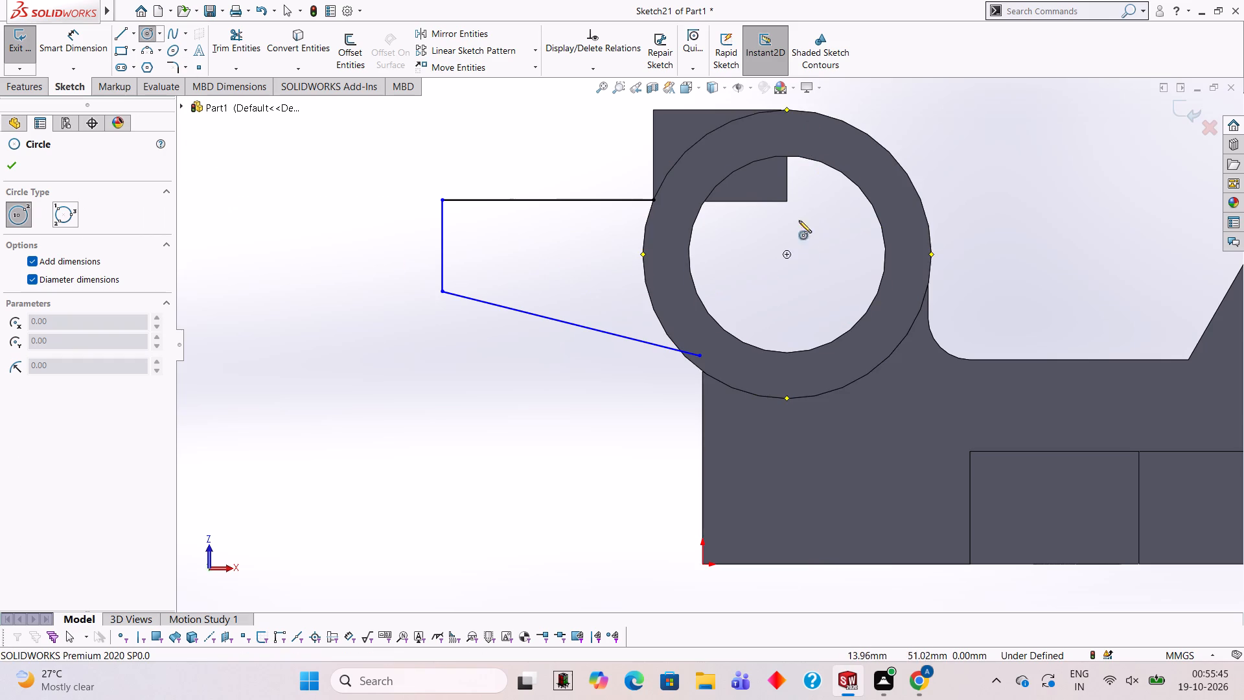
{"action": "left_click", "coordinate": [787, 255]}
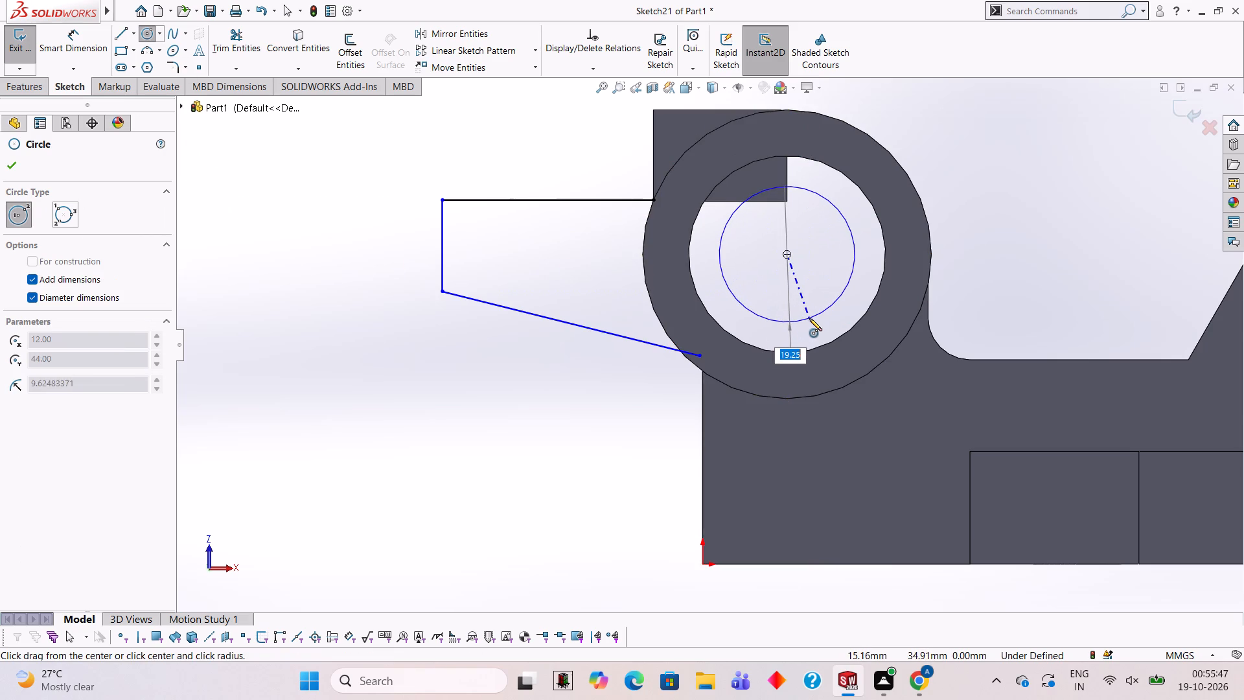
{"action": "type", "text": "41"}
{"action": "key", "text": "Return"}
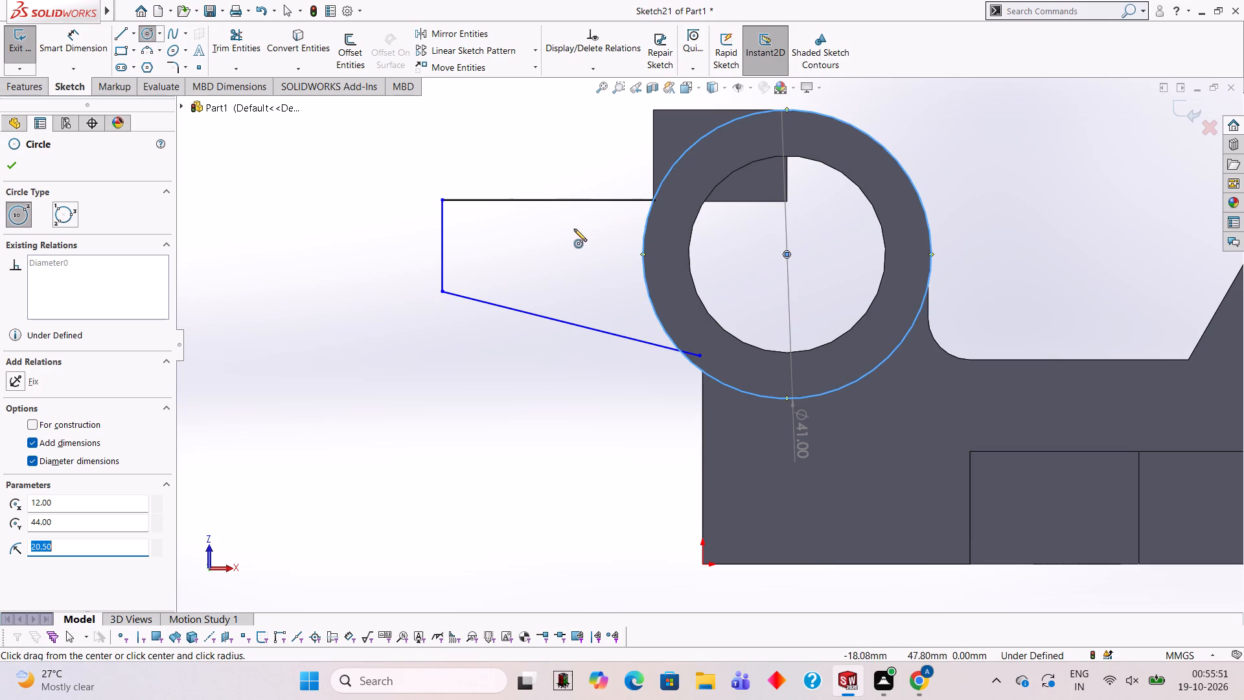
Trim the circle to the arc between the arm's two lines and remove the slanted line's overhang inside the cylinder wall.
{"action": "left_click", "coordinate": [224, 54]}
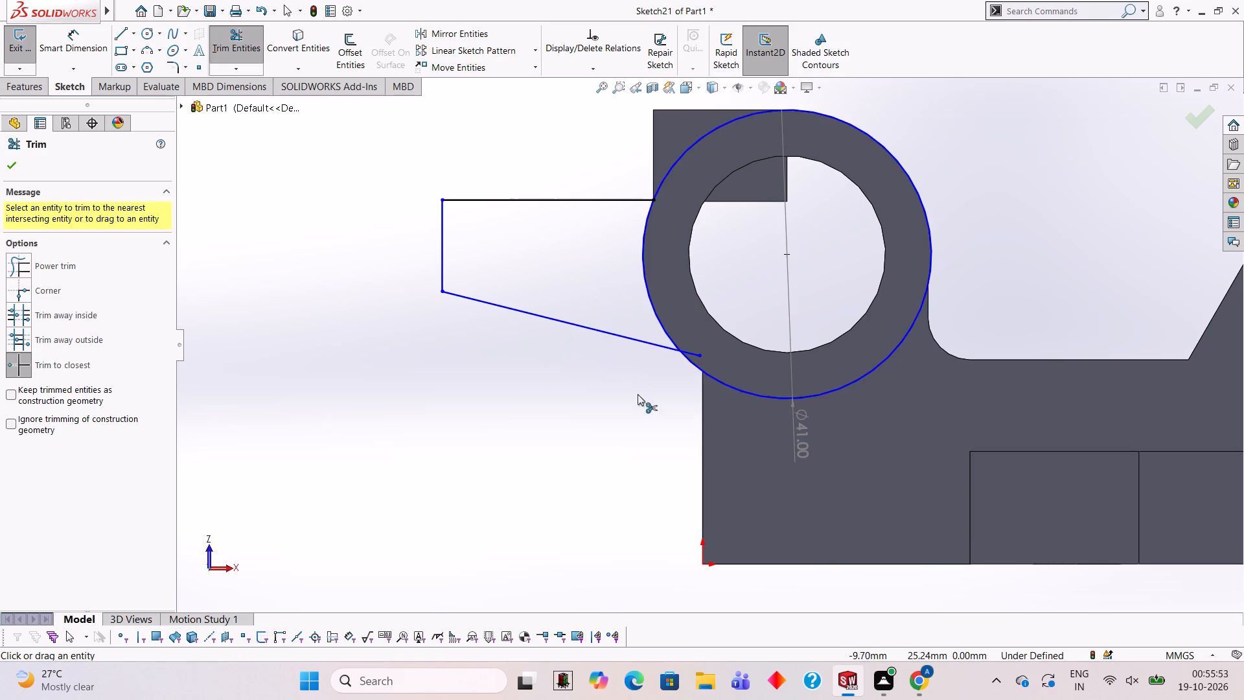
{"action": "left_click", "coordinate": [708, 374]}
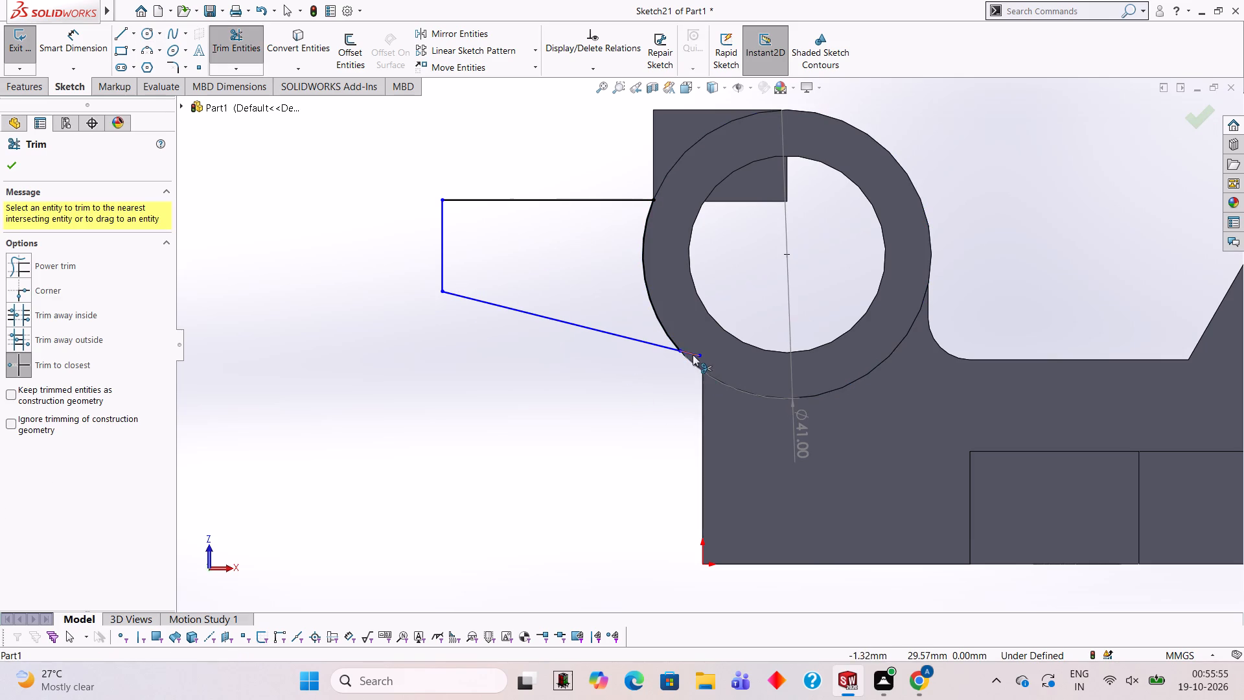
{"action": "left_click", "coordinate": [693, 355]}
{"action": "left_click", "coordinate": [867, 377]}
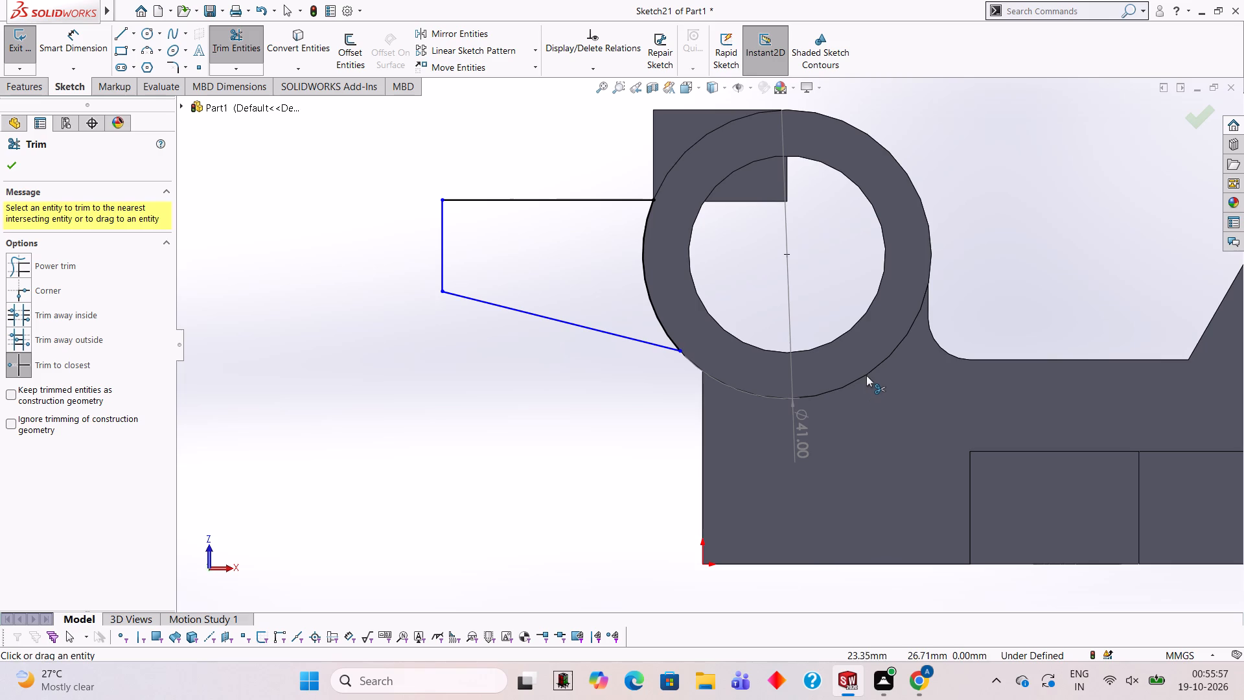
{"action": "left_click", "coordinate": [866, 375]}
Extrude the closed arm profile 20 mm blind in the reversed direction, merged with the body.
{"action": "left_click", "coordinate": [36, 83]}
{"action": "left_click", "coordinate": [40, 41]}
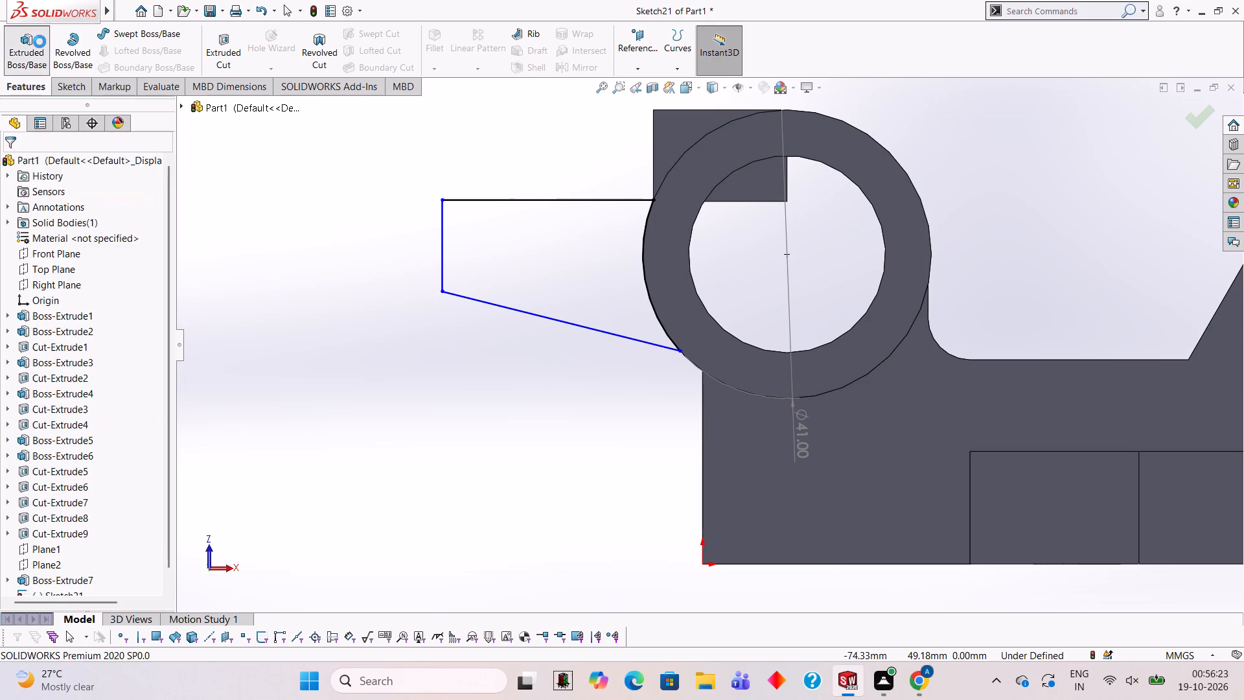
{"action": "middle_click_drag", "start_coordinate": [313, 230], "coordinate": [336, 398]}
{"action": "scroll", "coordinate": [316, 239], "scroll_direction": "down", "scroll_amount": 1}
{"action": "left_click", "coordinate": [16, 255]}
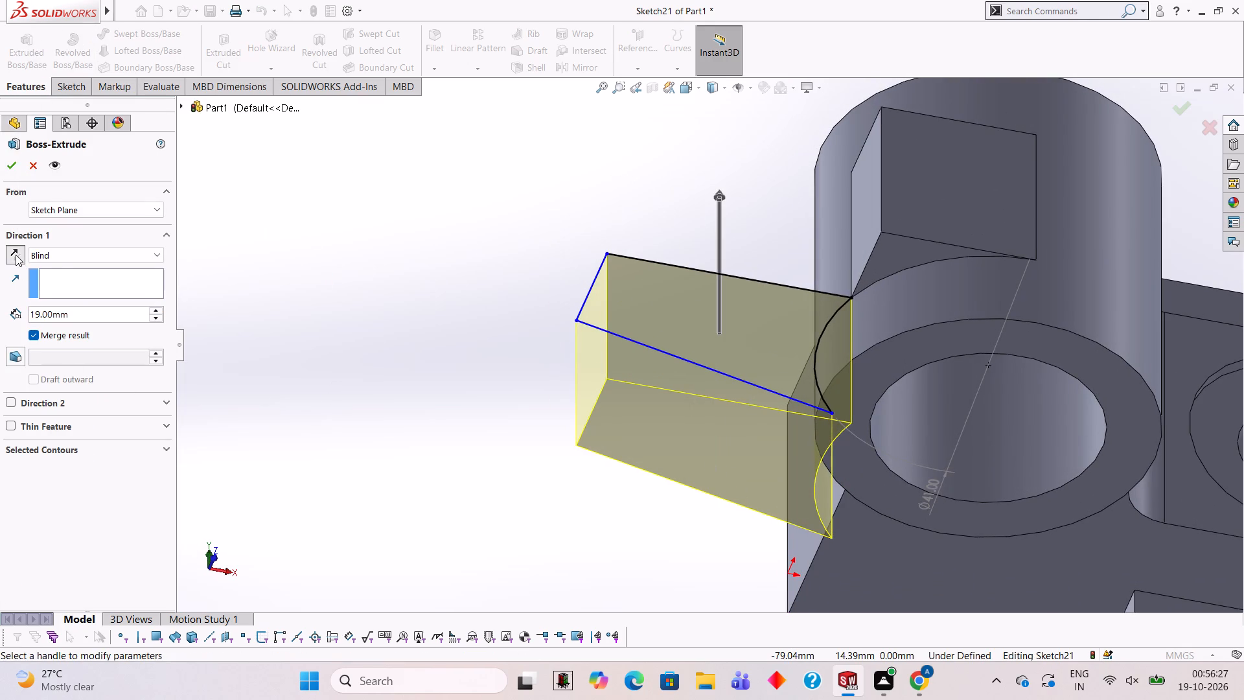
{"action": "left_click", "coordinate": [97, 314]}
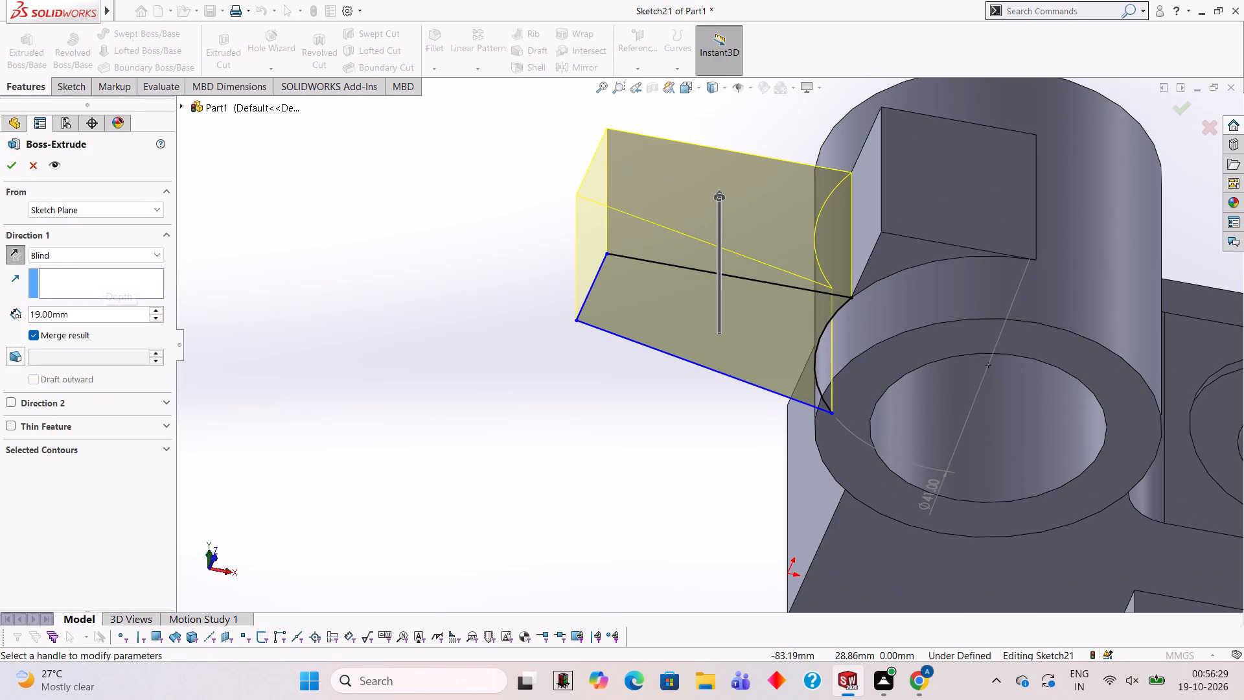
{"action": "key", "text": "BackSpace"}
{"action": "key", "text": "BackSpace"}
{"action": "key", "text": "BackSpace"}
{"action": "key", "text": "BackSpace"}
{"action": "key", "text": "BackSpace"}
{"action": "key", "text": "BackSpace"}
{"action": "key", "text": "BackSpace"}
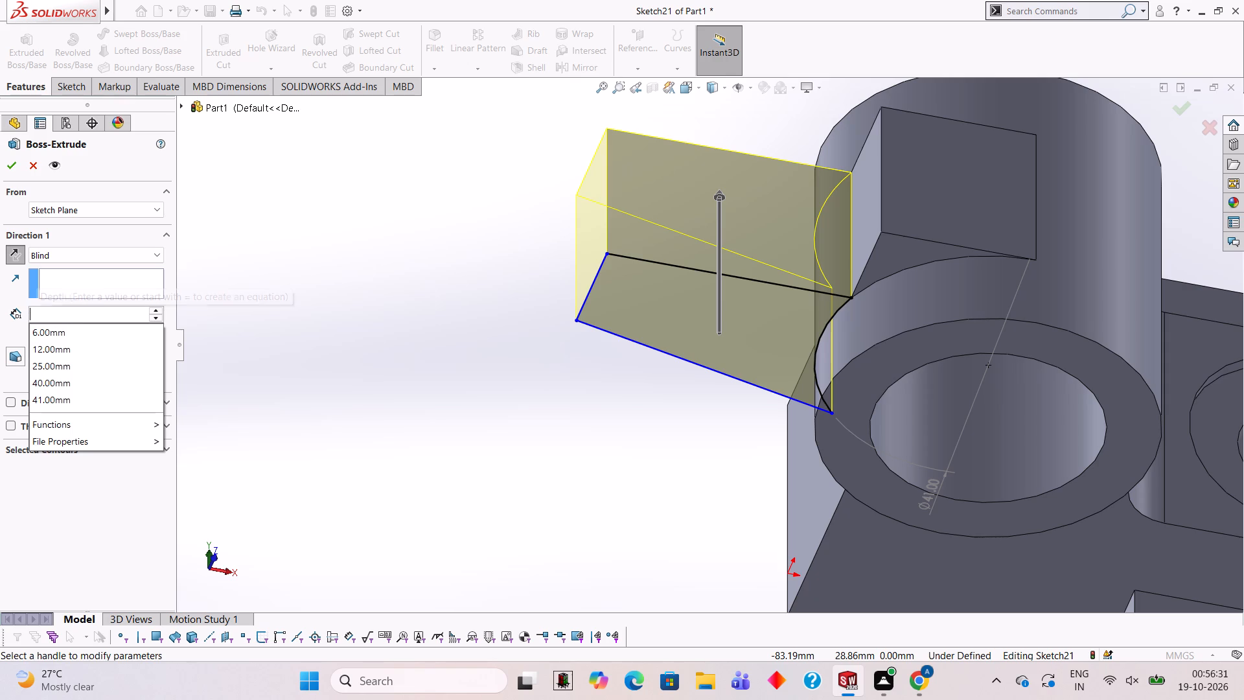
{"action": "type", "text": "20"}
{"action": "key", "text": "Return"}
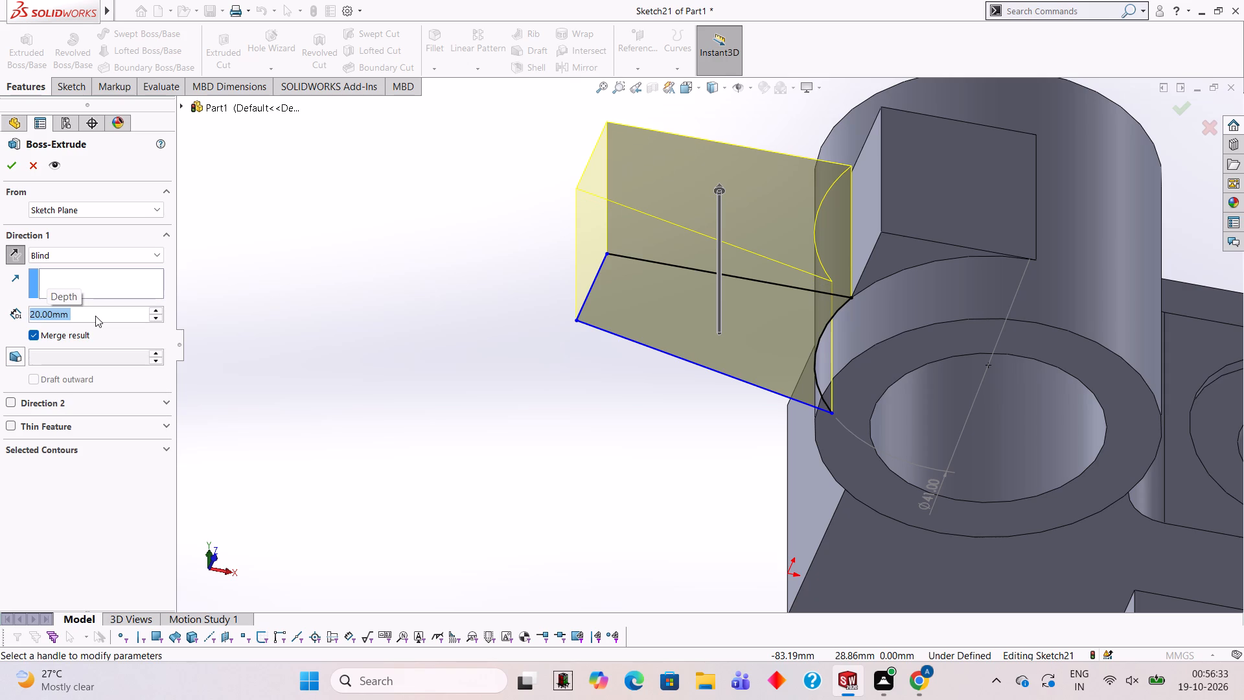
{"action": "left_click", "coordinate": [18, 169]}
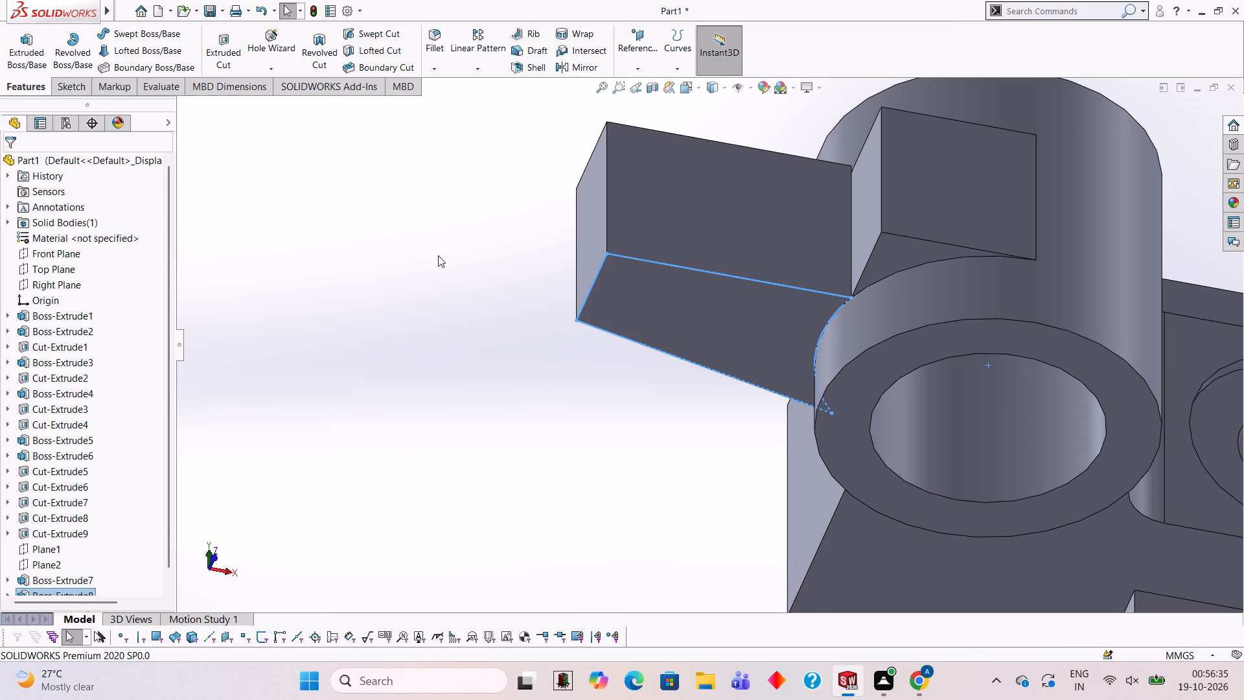
{"action": "left_click", "coordinate": [438, 255]}
Examine the extruded arm, the adjoining corner block and the cylinder bore from several sides.
{"action": "scroll", "coordinate": [544, 268], "scroll_direction": "up", "scroll_amount": 1}
{"action": "middle_click_drag", "start_coordinate": [545, 268], "coordinate": [539, 397]}
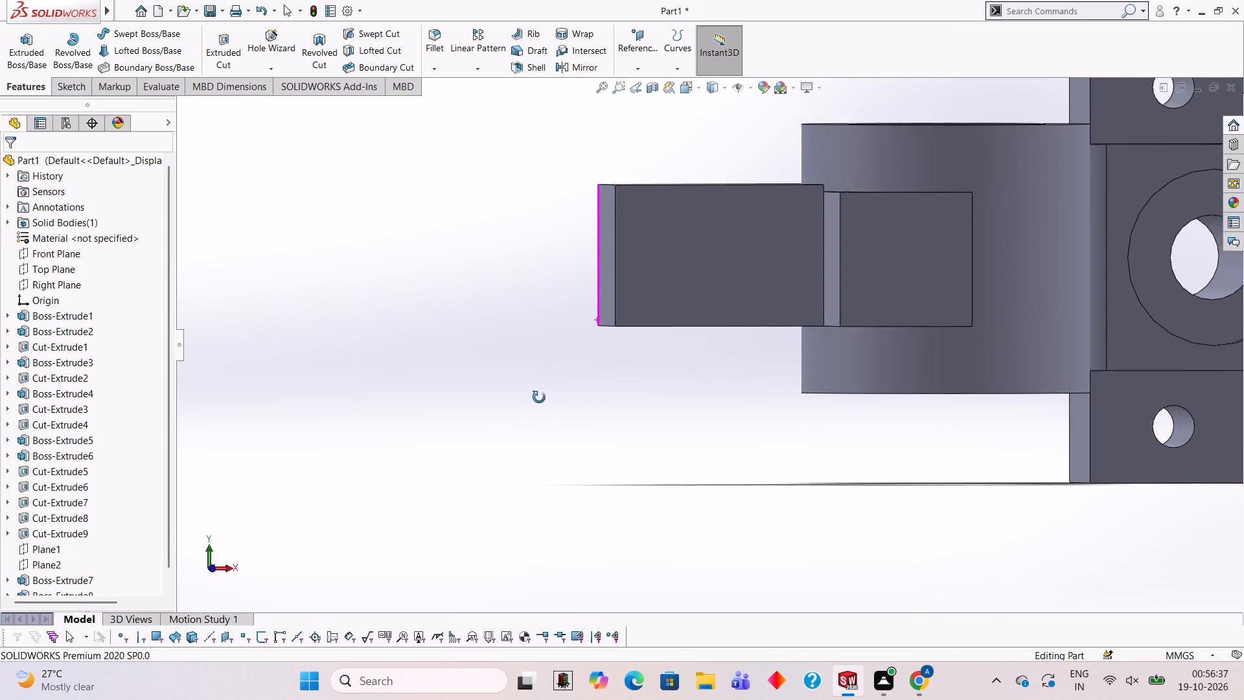
{"action": "middle_click_drag", "start_coordinate": [539, 397], "coordinate": [585, 393]}
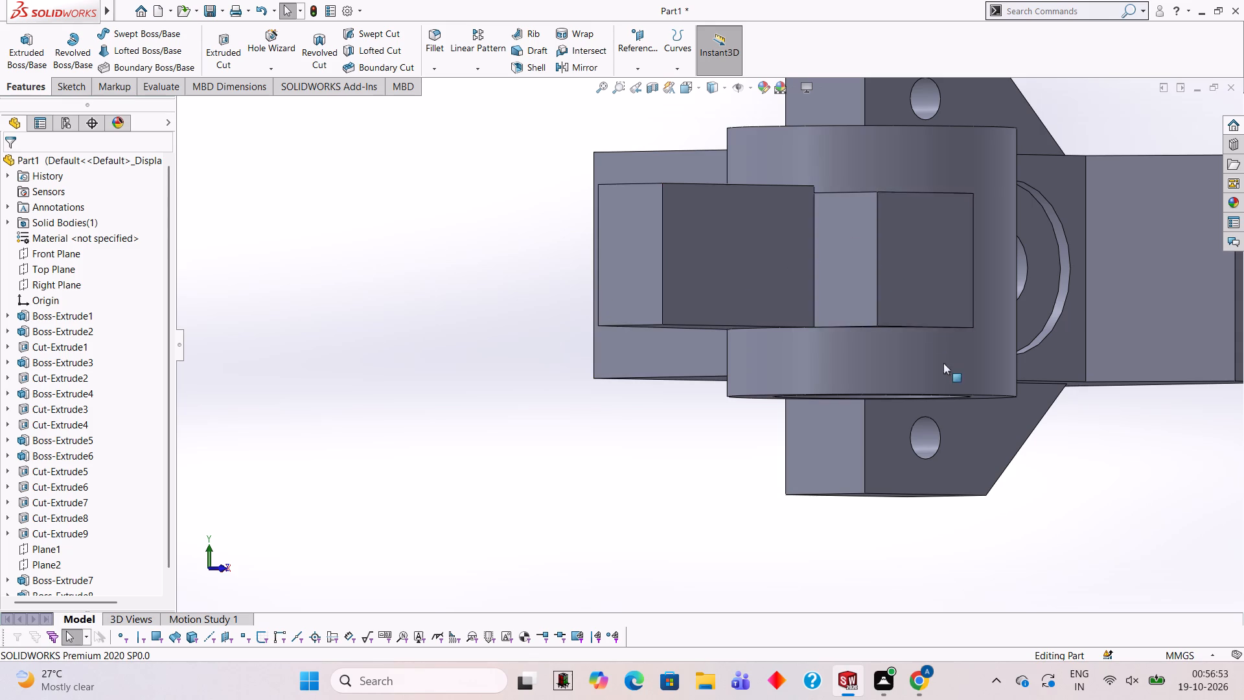
{"action": "middle_click_drag", "start_coordinate": [943, 363], "coordinate": [892, 257]}
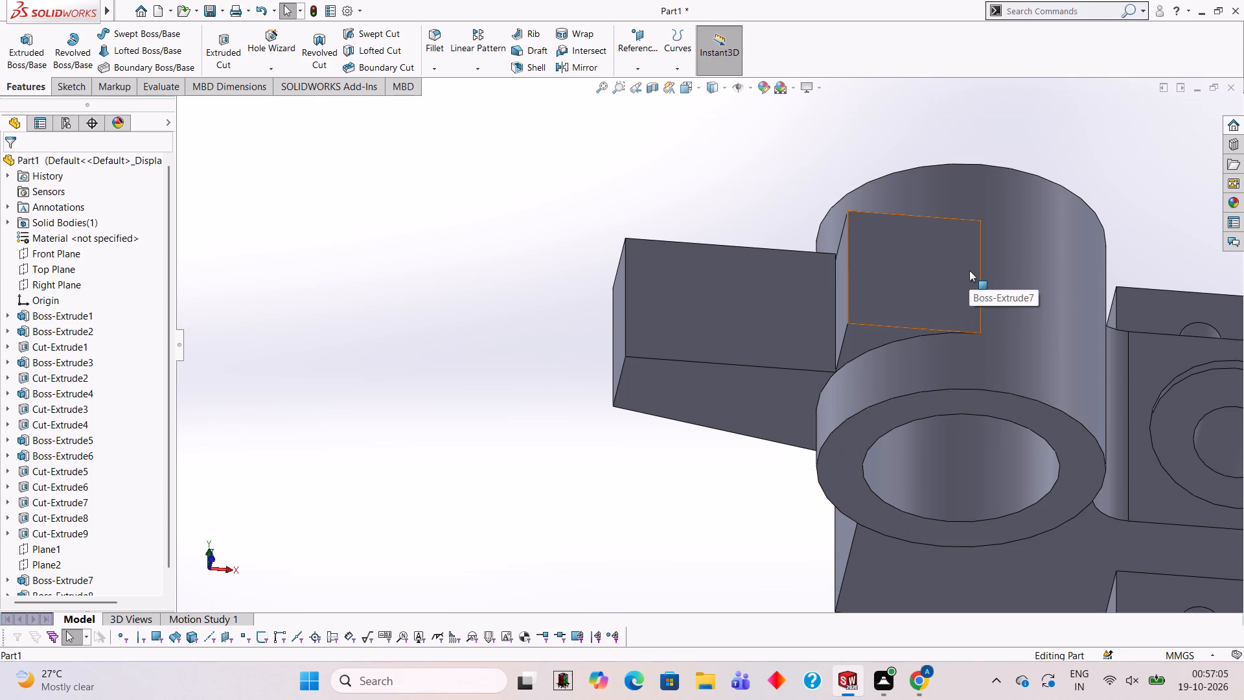
{"action": "middle_click_drag", "start_coordinate": [820, 279], "coordinate": [849, 414]}
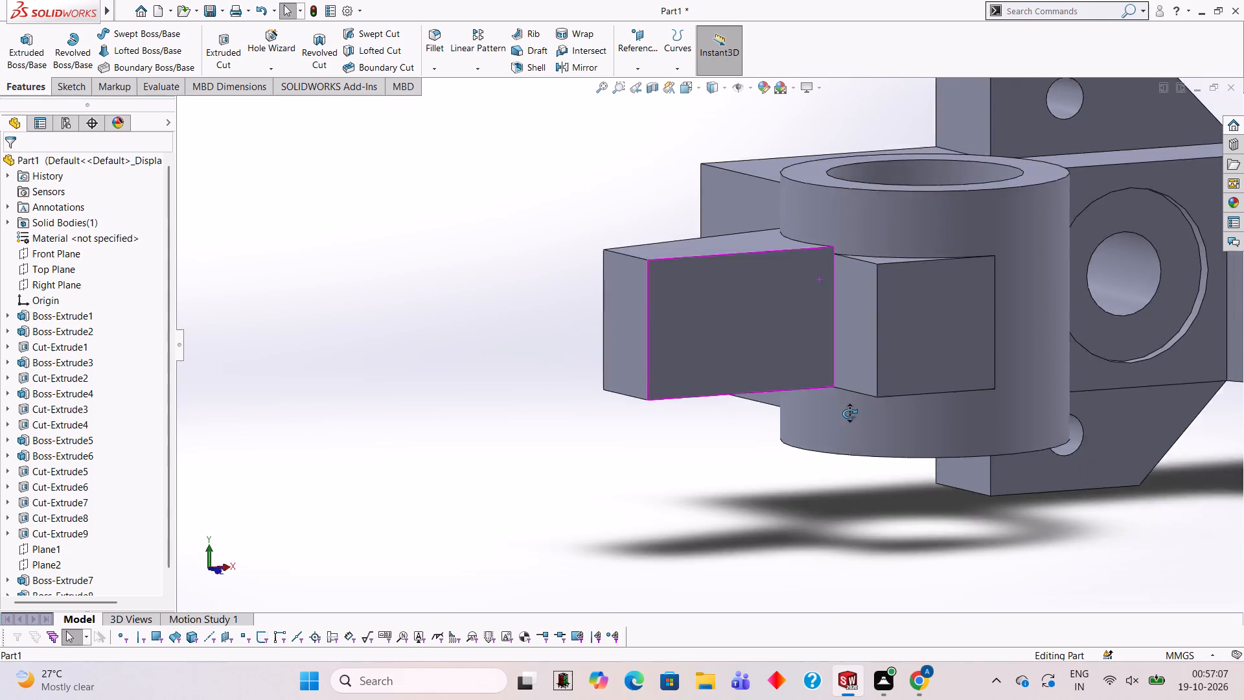
{"action": "middle_click_drag", "start_coordinate": [849, 414], "coordinate": [1042, 404]}
{"action": "middle_click_drag", "start_coordinate": [879, 237], "coordinate": [917, 432]}
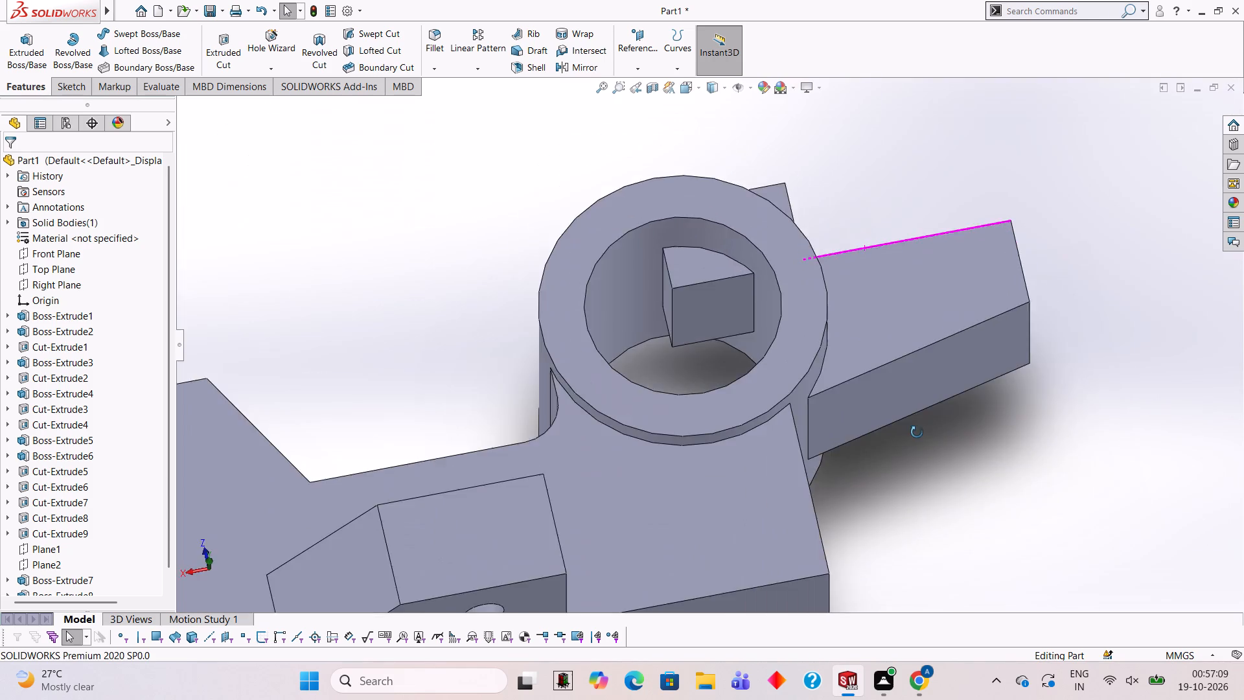
{"action": "middle_click_drag", "start_coordinate": [917, 432], "coordinate": [488, 482]}
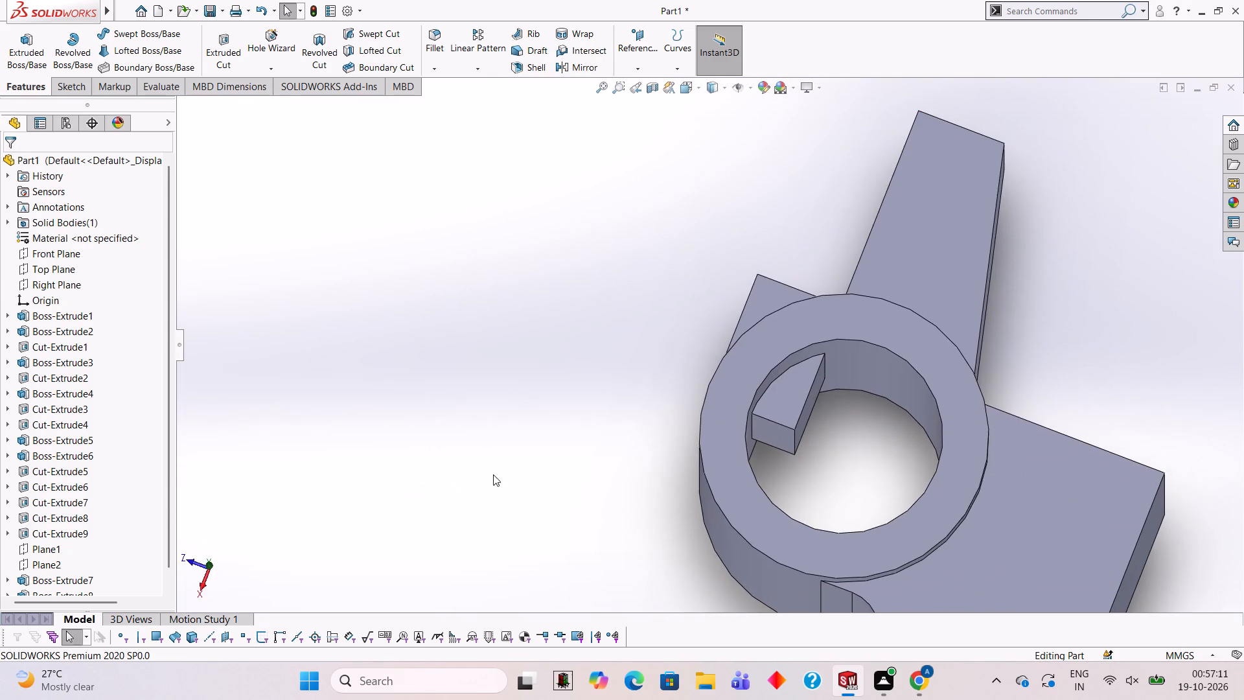
Sketch on the corner block's upper face, tracing its two outer edges with lines about 12.8 mm and 19 mm long.
{"action": "middle_click_drag", "start_coordinate": [760, 360], "coordinate": [646, 521]}
{"action": "left_click", "coordinate": [836, 366]}
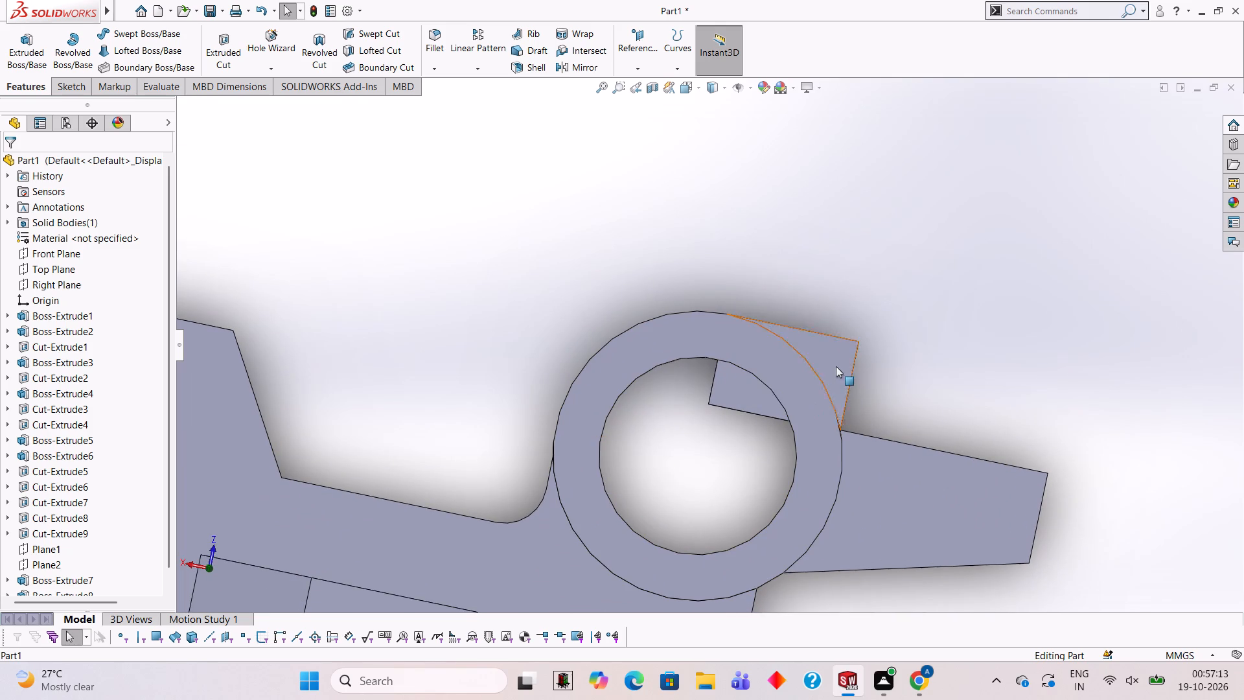
{"action": "left_click", "coordinate": [896, 323]}
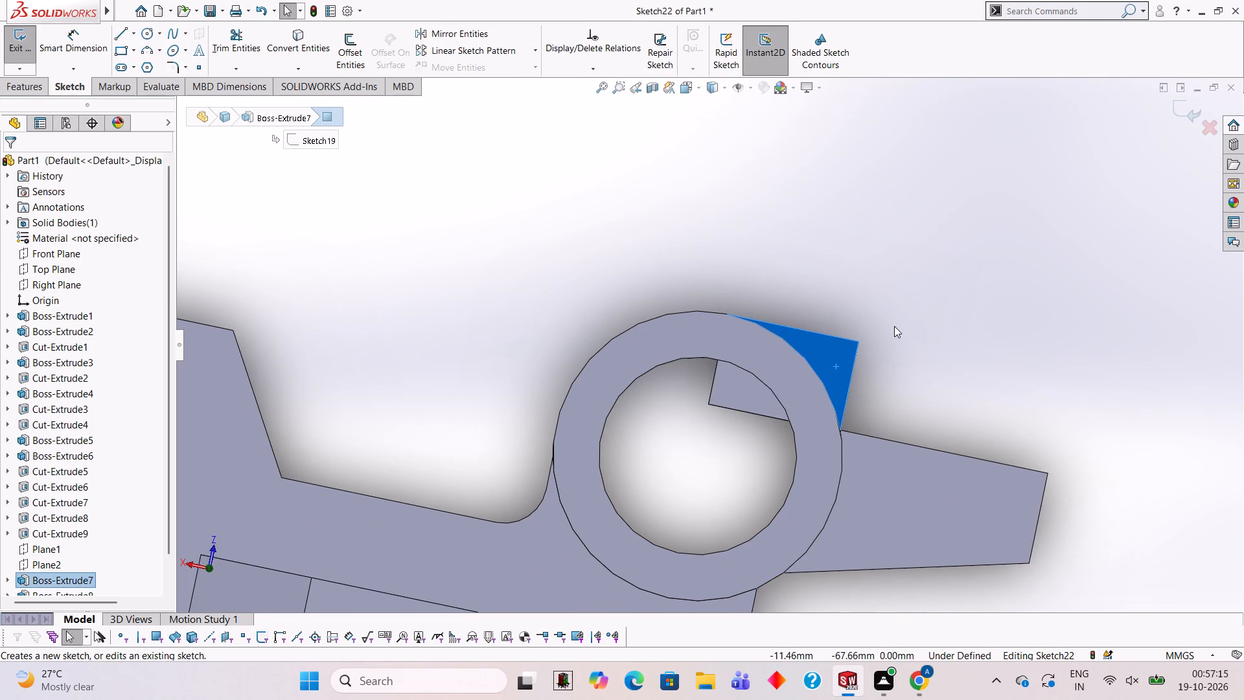
{"action": "key", "text": "ctrl+8"}
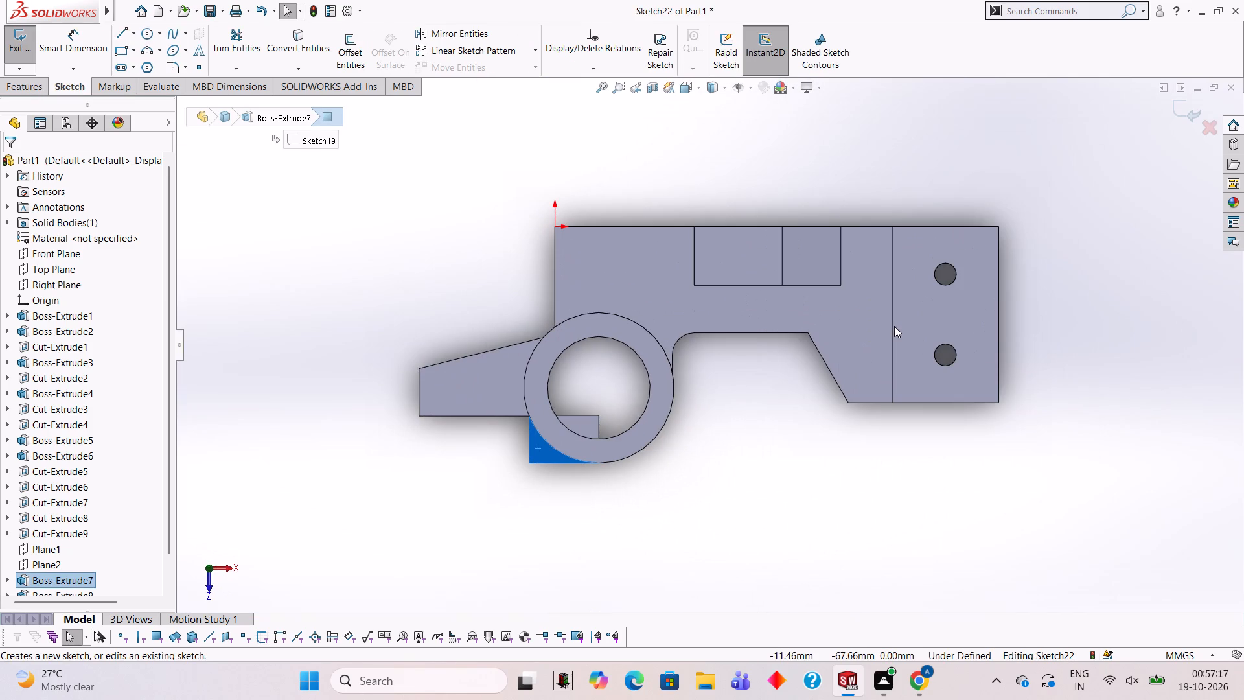
{"action": "scroll", "coordinate": [628, 478], "scroll_direction": "down", "scroll_amount": 2}
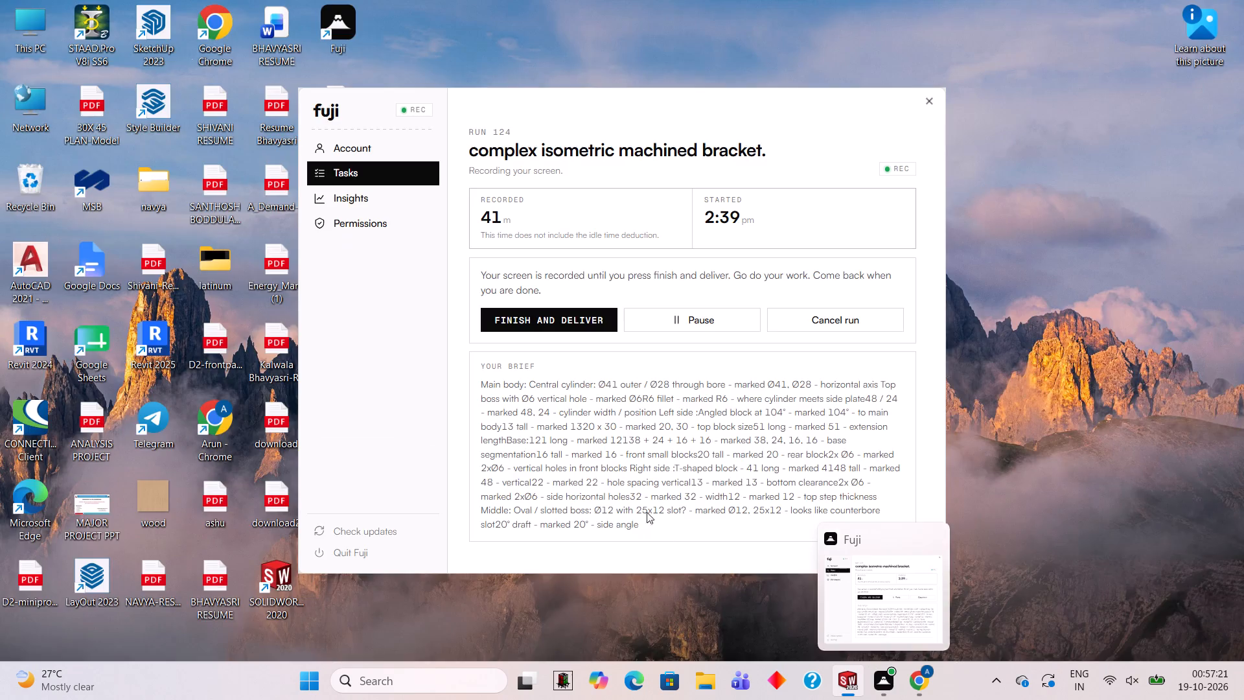
{"action": "scroll", "coordinate": [457, 361], "scroll_direction": "down", "scroll_amount": 1}
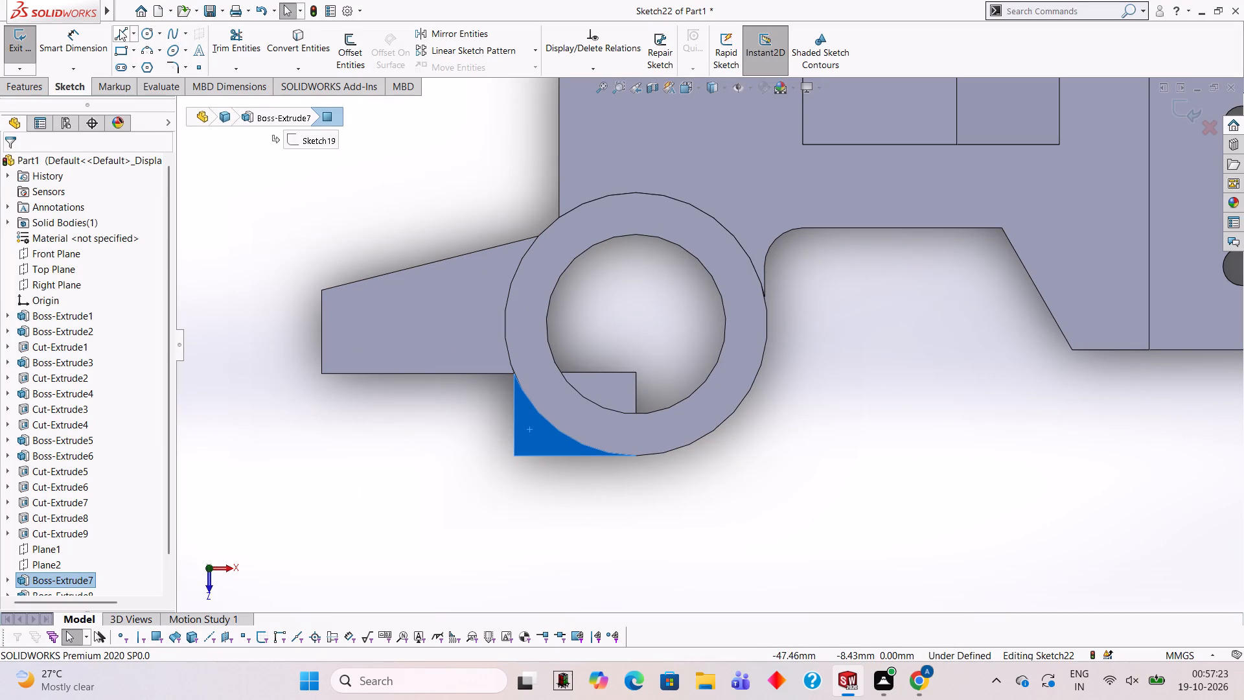
{"action": "left_click", "coordinate": [119, 29]}
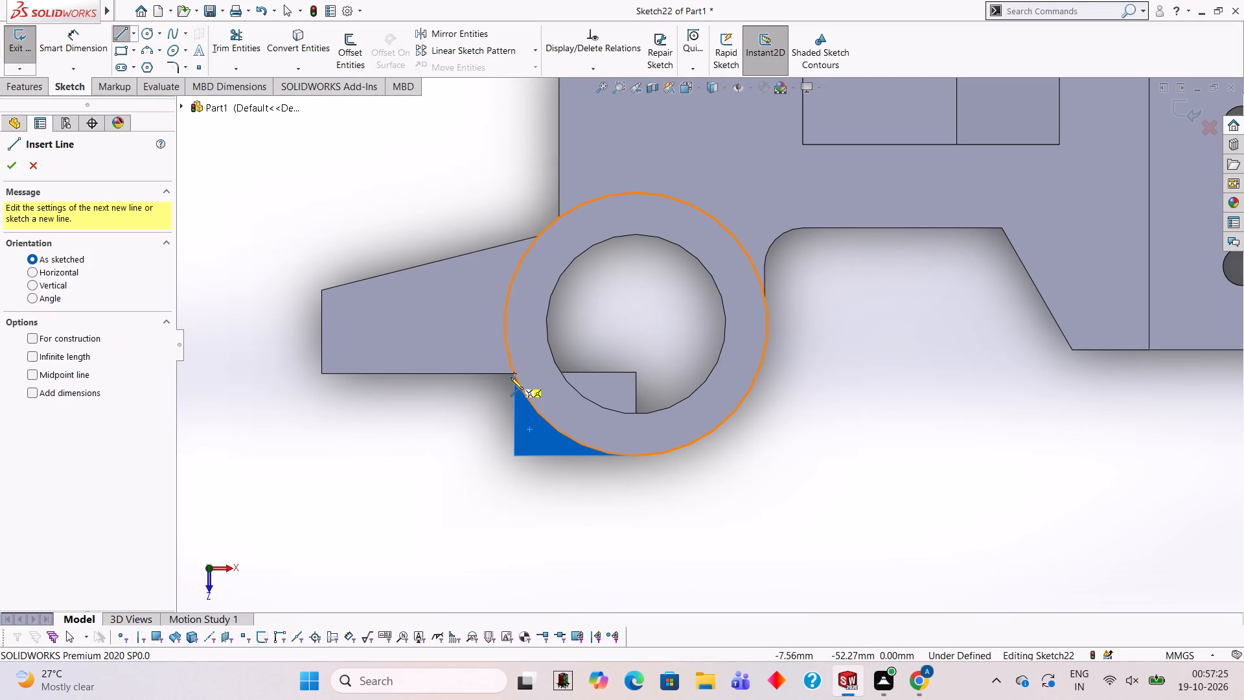
{"action": "left_click", "coordinate": [514, 373]}
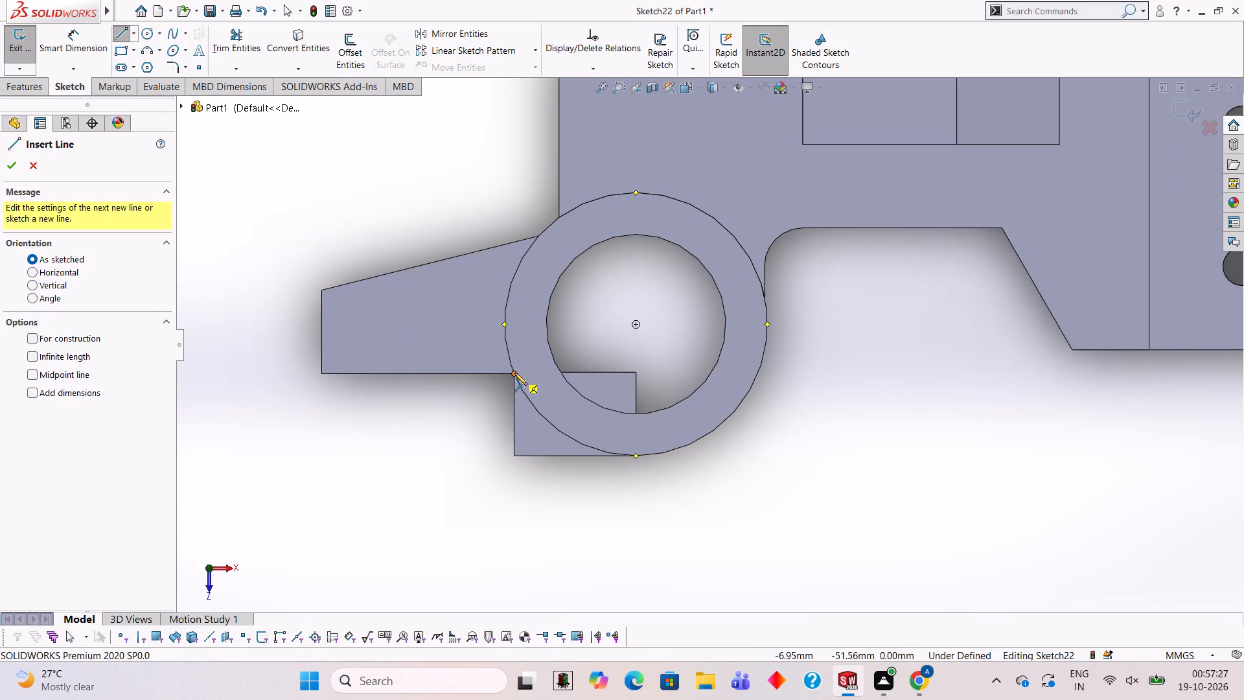
{"action": "left_click", "coordinate": [513, 454]}
{"action": "left_click", "coordinate": [636, 456]}
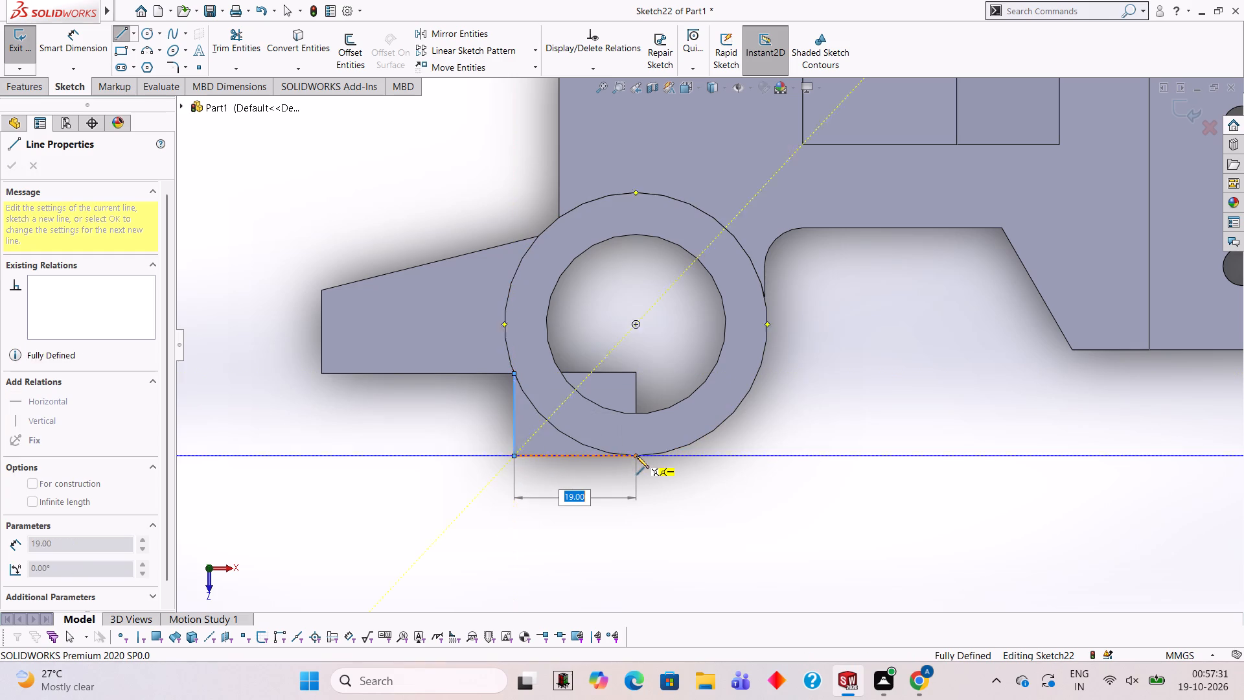
{"action": "key", "text": "Escape"}
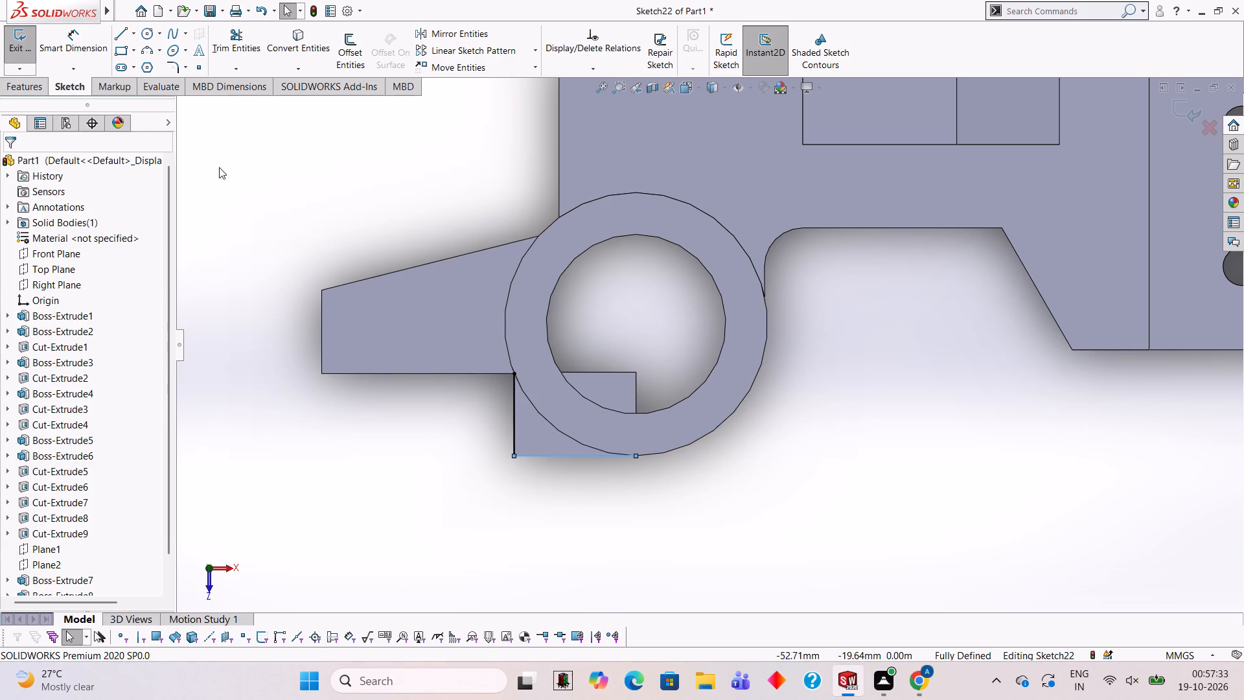
Draw a 41 mm diameter circle centred on the bore and trim it to the arc closing the corner profile.
{"action": "left_click", "coordinate": [149, 35]}
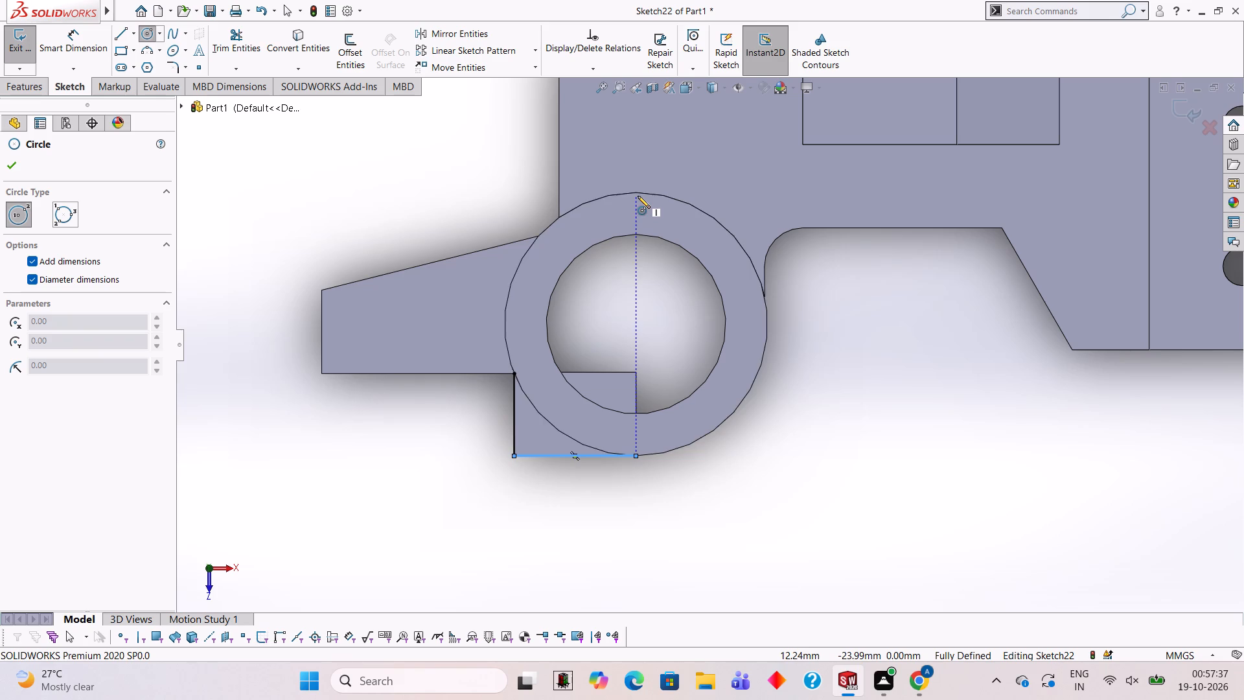
{"action": "left_click", "coordinate": [634, 325]}
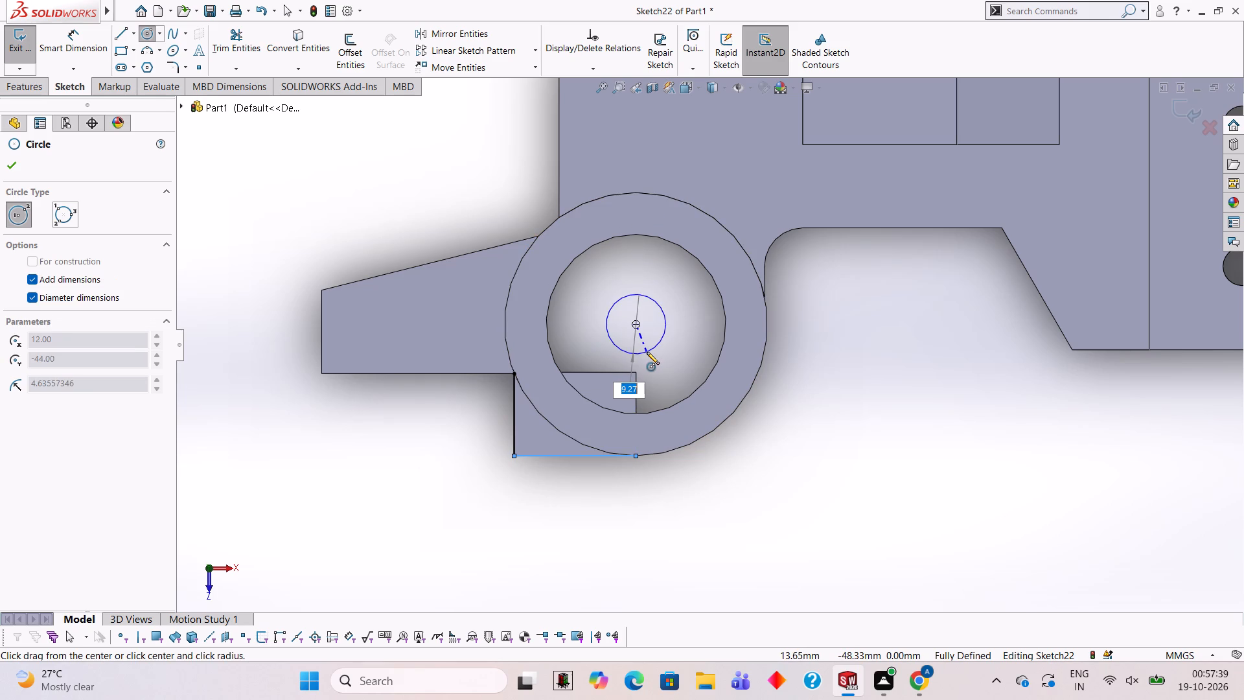
{"action": "type", "text": "41"}
{"action": "key", "text": "Return"}
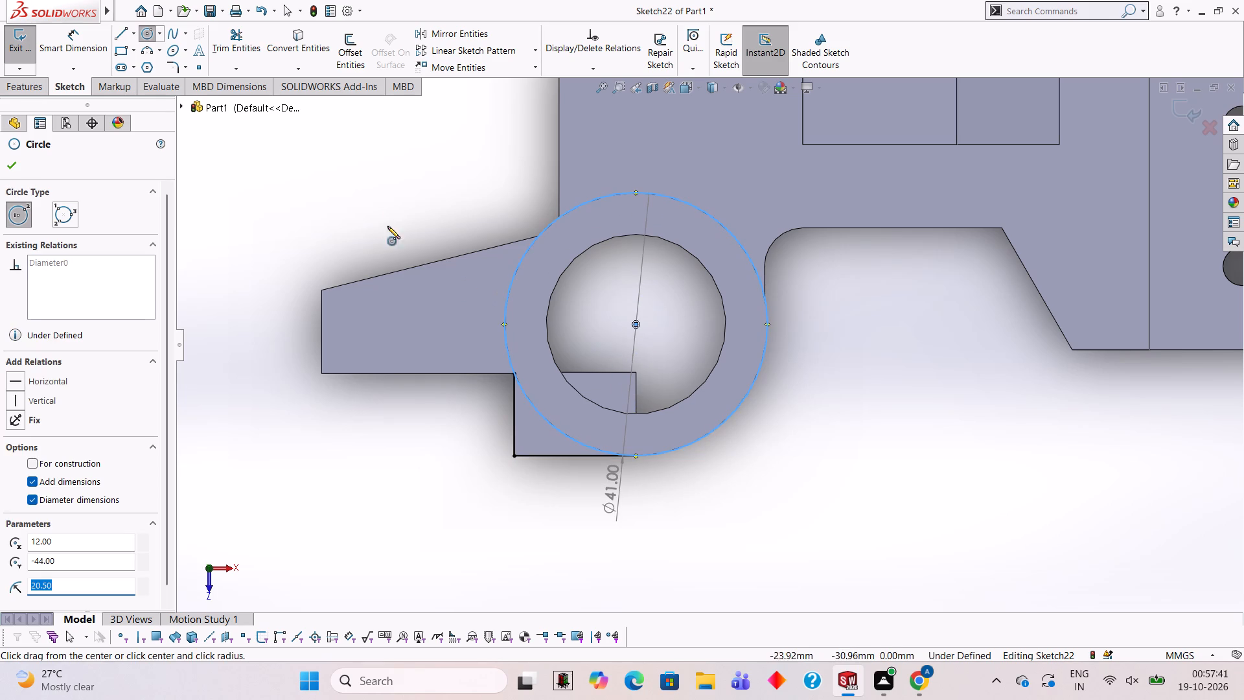
{"action": "left_click", "coordinate": [237, 47]}
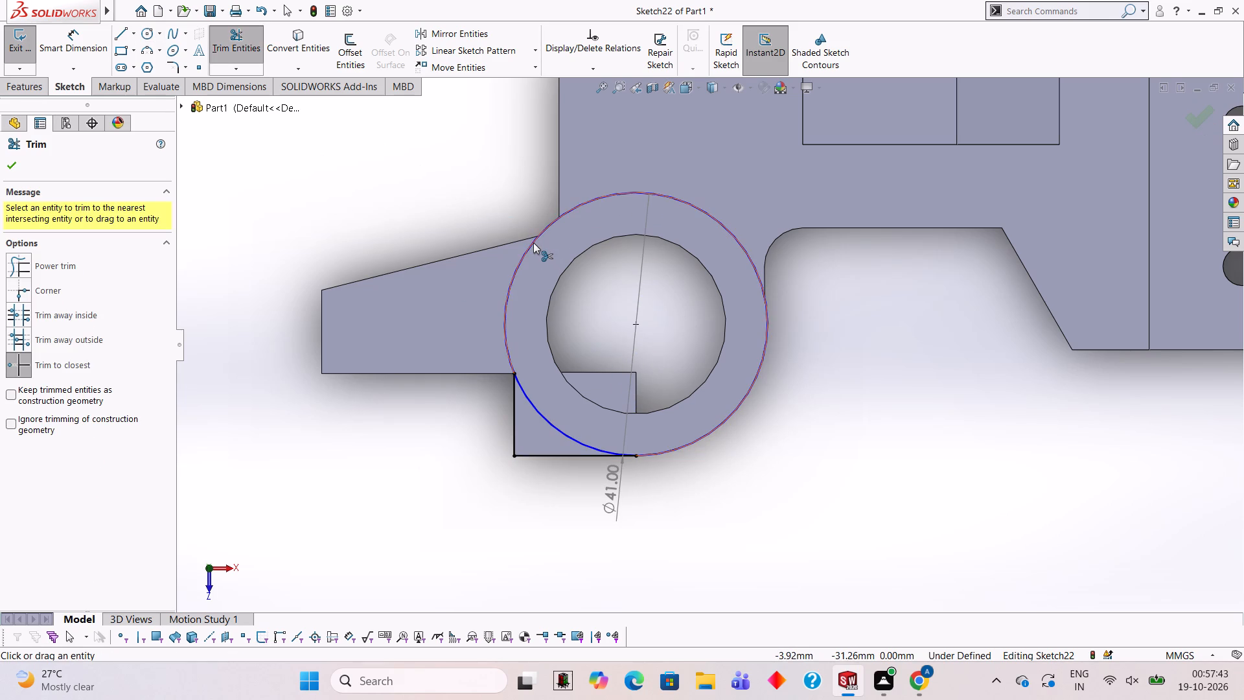
{"action": "left_click", "coordinate": [533, 242]}
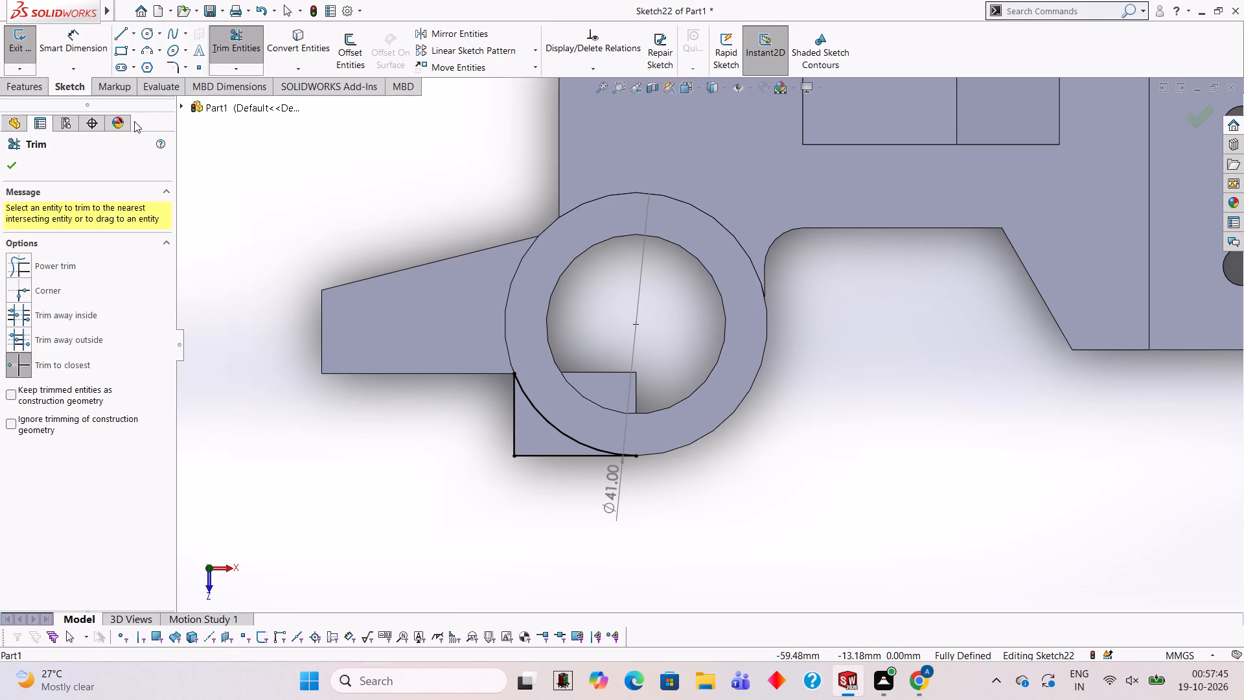
Extrude the closed corner profile 1 mm blind upward, merged with the body.
{"action": "left_click", "coordinate": [33, 82]}
{"action": "left_click", "coordinate": [27, 49]}
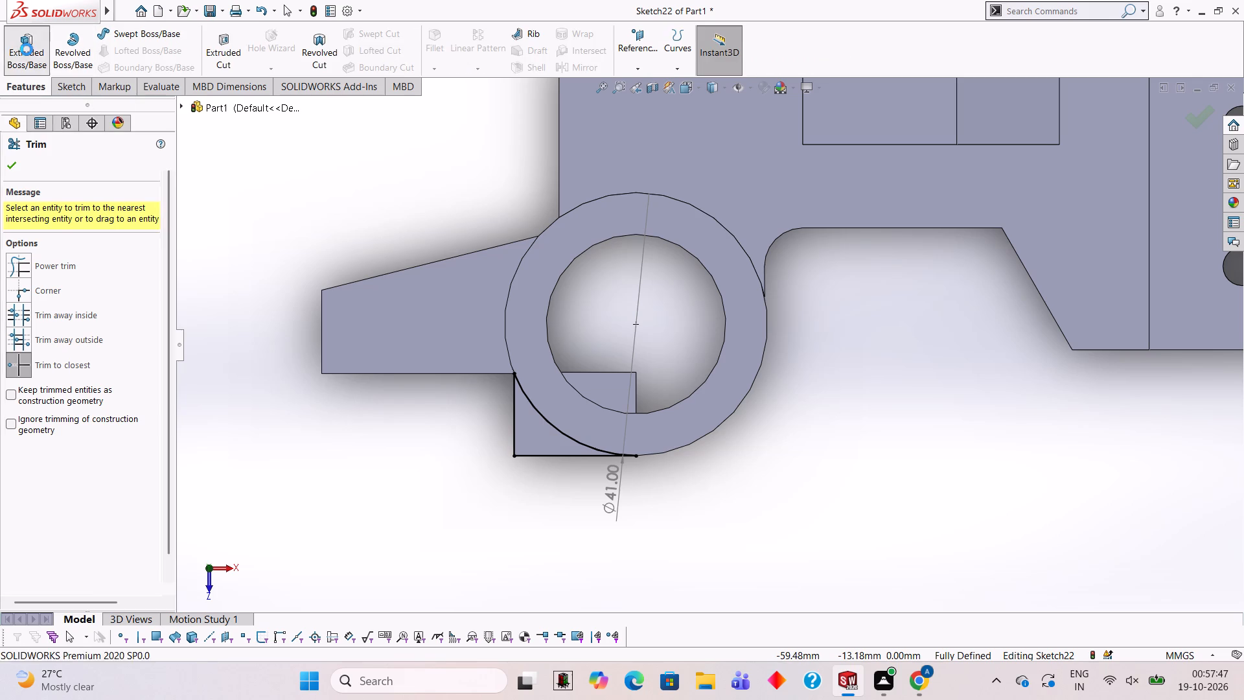
{"action": "middle_click_drag", "start_coordinate": [811, 406], "coordinate": [791, 224]}
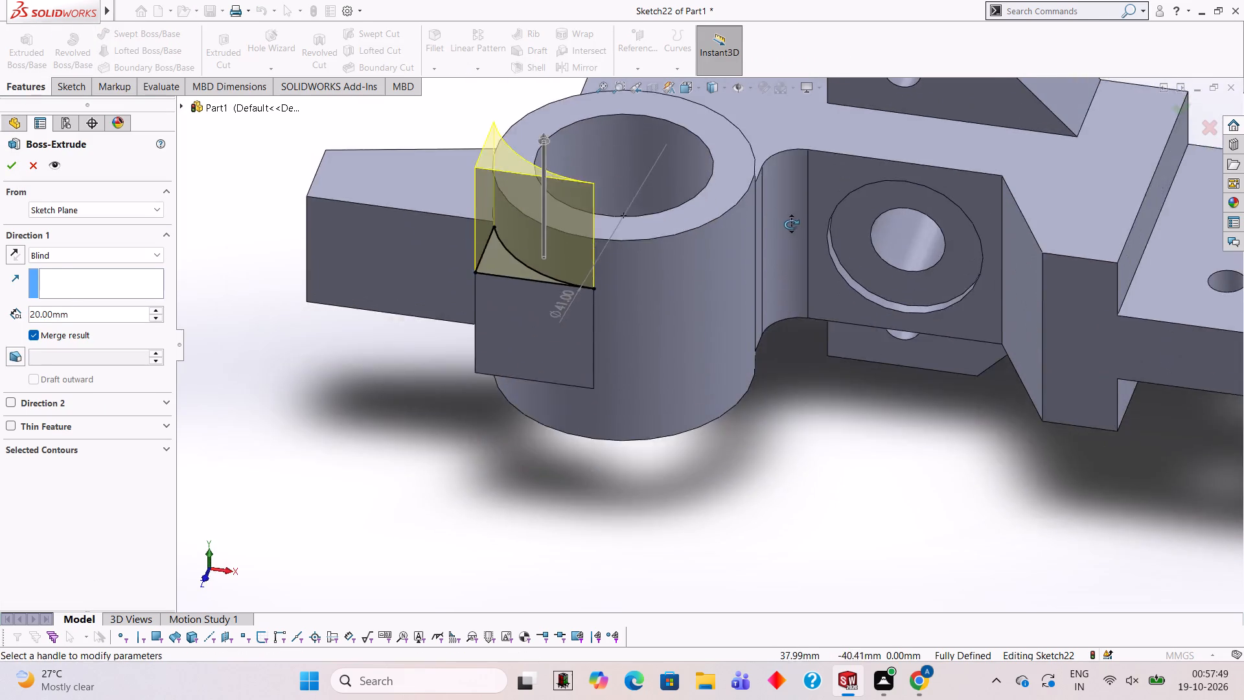
{"action": "middle_click_drag", "start_coordinate": [791, 224], "coordinate": [789, 189]}
{"action": "left_click", "coordinate": [108, 316]}
{"action": "key", "text": "BackSpace"}
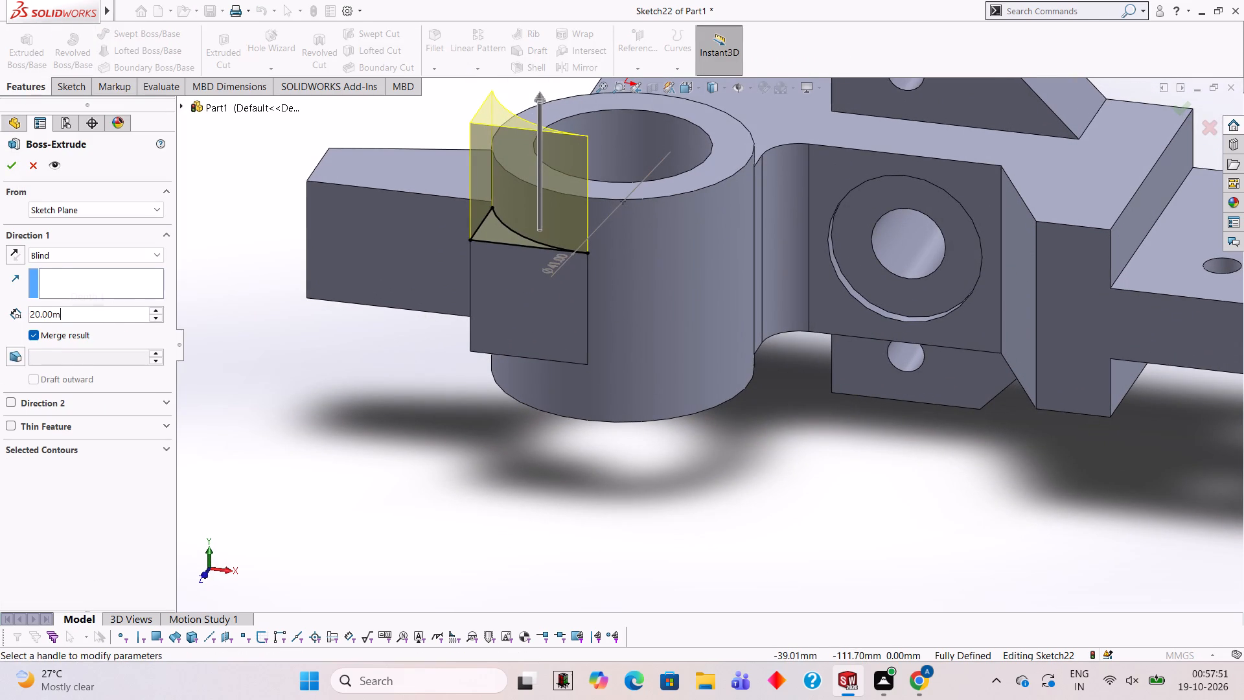
{"action": "key", "text": "BackSpace"}
{"action": "key", "text": "BackSpace"}
{"action": "key", "text": "BackSpace"}
{"action": "key", "text": "BackSpace"}
{"action": "key", "text": "BackSpace"}
{"action": "key", "text": "BackSpace"}
{"action": "key", "text": "1"}
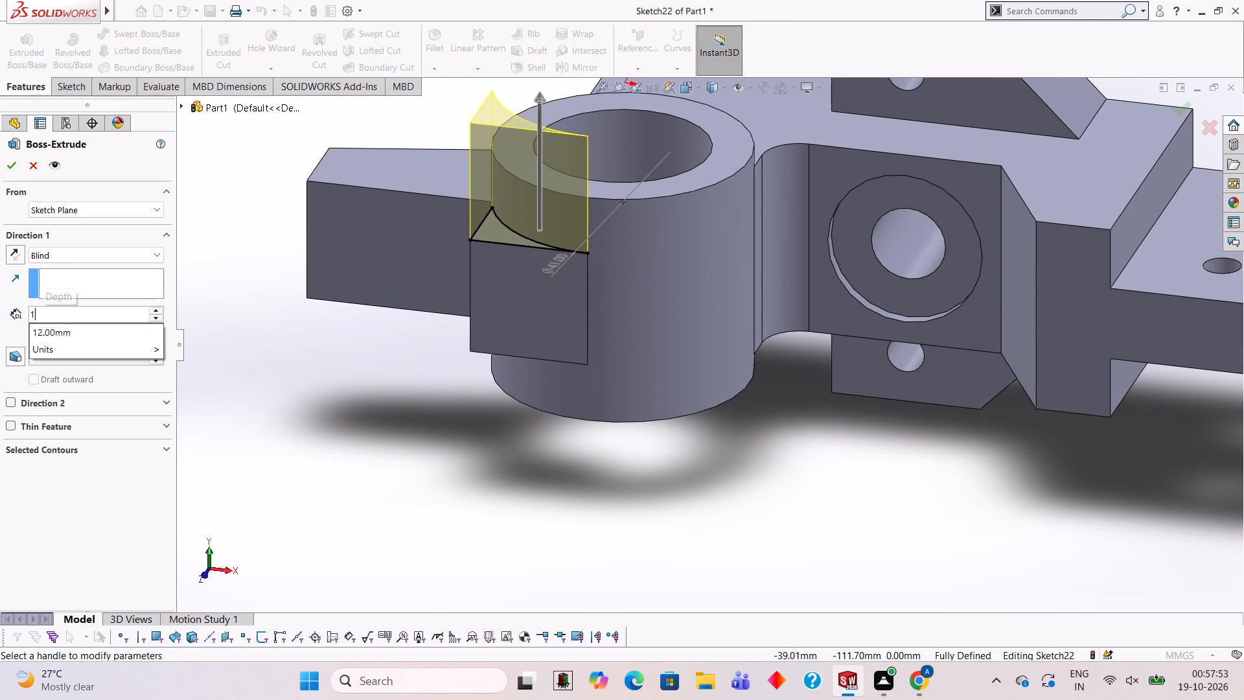
{"action": "key", "text": "Return"}
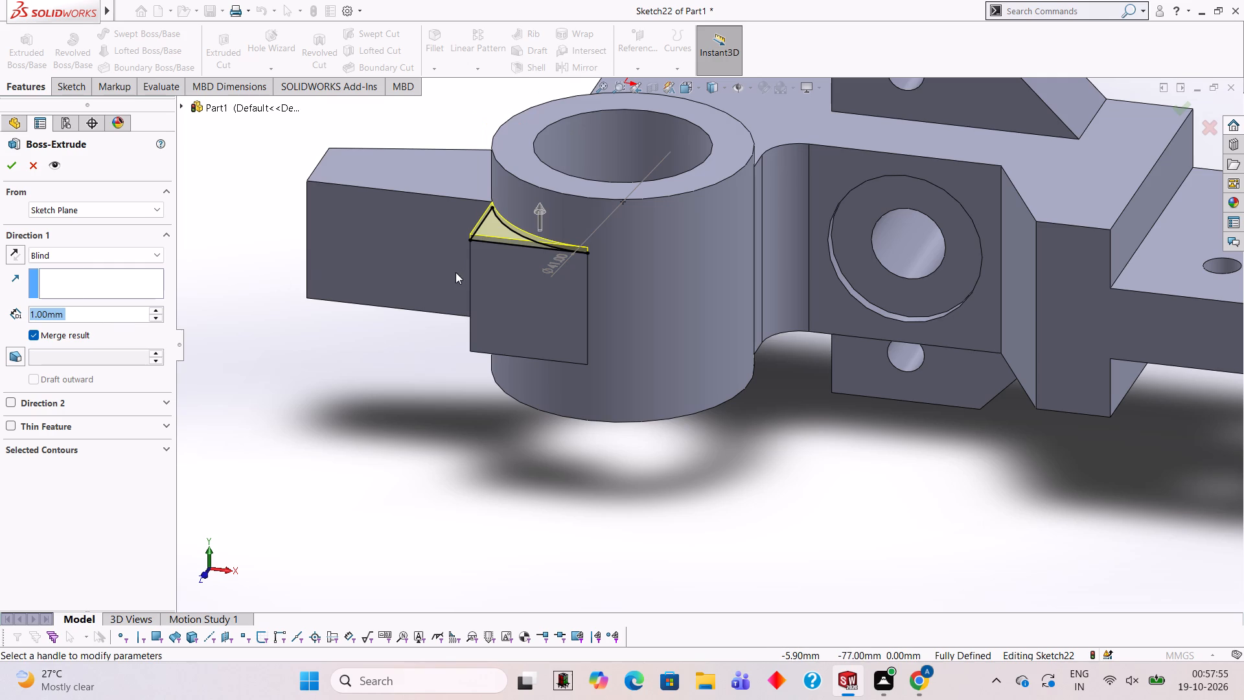
{"action": "middle_click_drag", "start_coordinate": [455, 272], "coordinate": [513, 227]}
{"action": "left_click", "coordinate": [12, 167]}
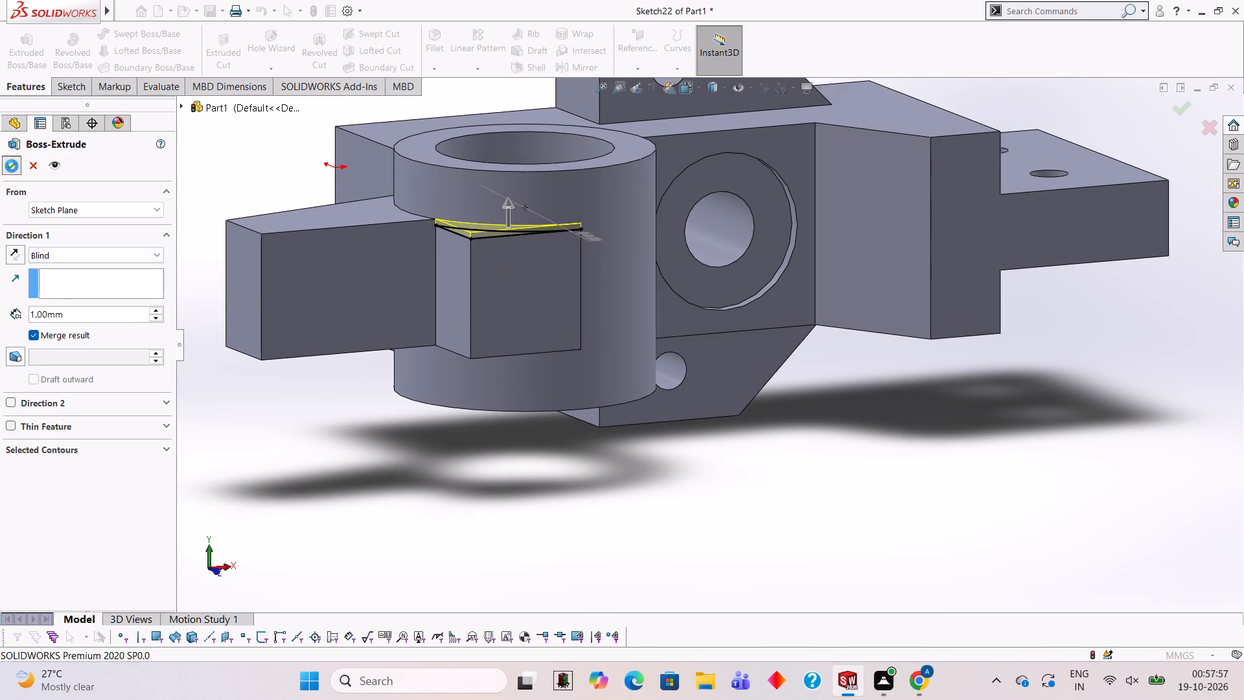
{"action": "left_click", "coordinate": [235, 170]}
Sketch a 6 mm diameter circle on the corner block's front face, centred on the midpoint of its vertical edge at the cylinder.
{"action": "middle_click_drag", "start_coordinate": [336, 209], "coordinate": [349, 294]}
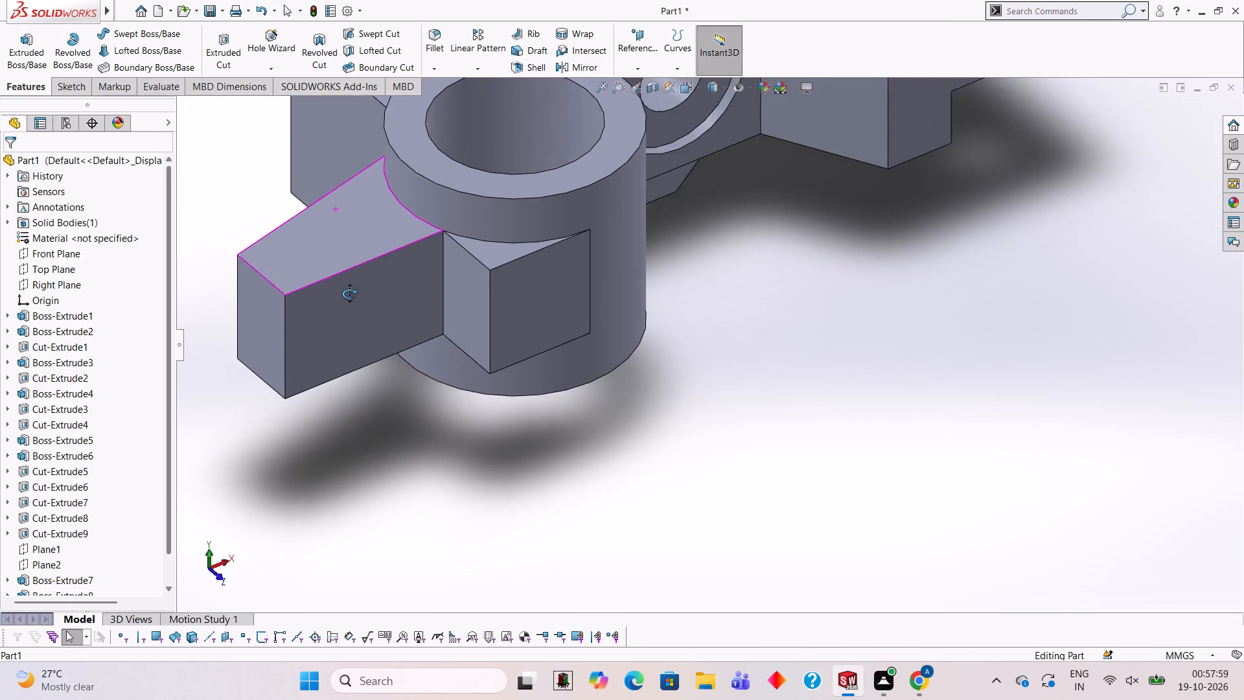
{"action": "middle_click_drag", "start_coordinate": [349, 294], "coordinate": [349, 215]}
{"action": "middle_click_drag", "start_coordinate": [719, 305], "coordinate": [671, 166]}
{"action": "scroll", "coordinate": [704, 313], "scroll_direction": "up", "scroll_amount": 2}
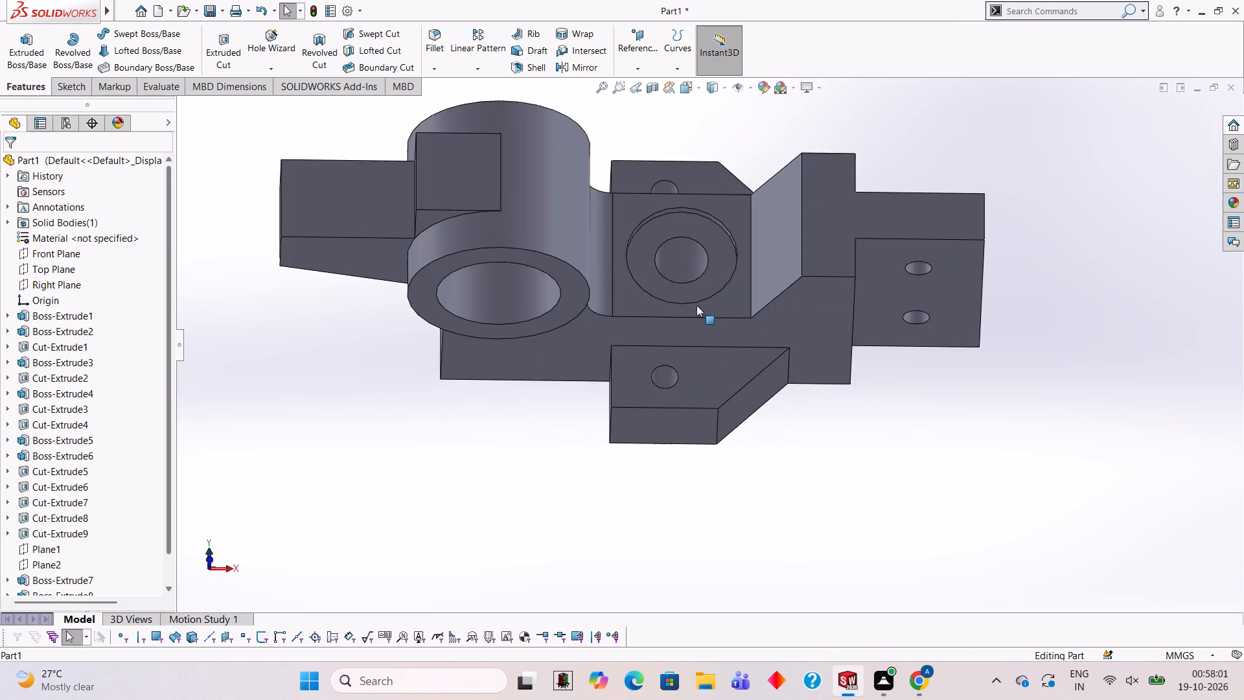
{"action": "middle_click_drag", "start_coordinate": [696, 305], "coordinate": [667, 216]}
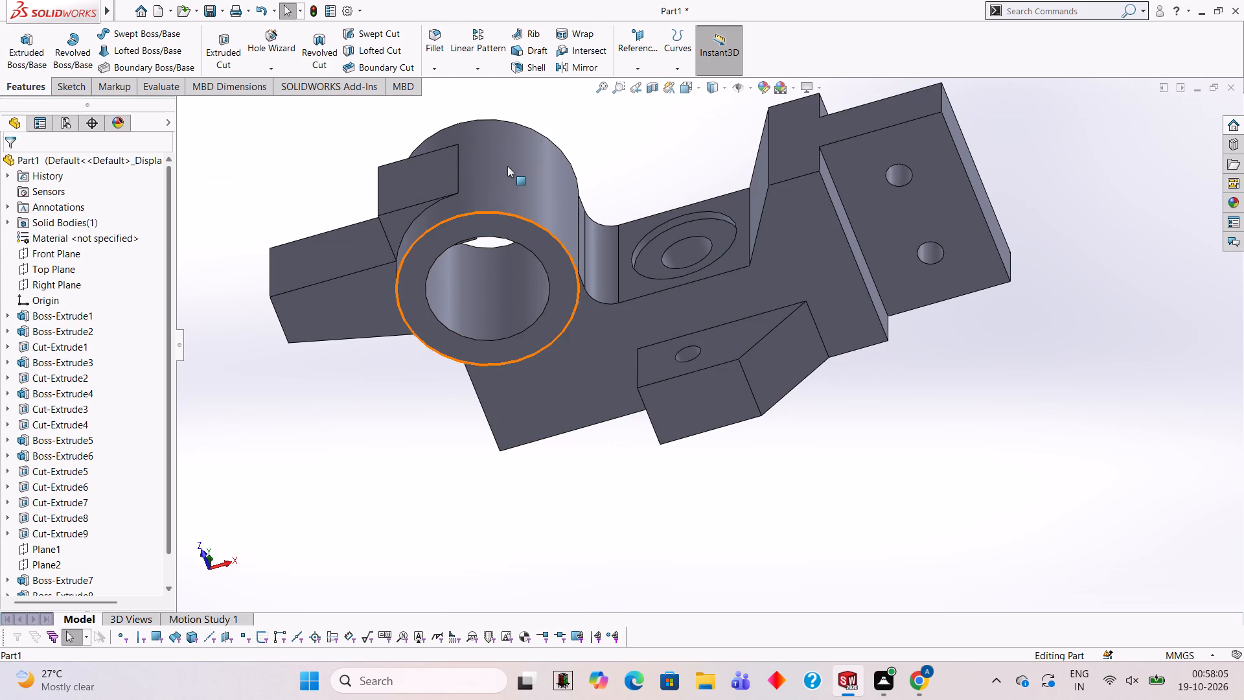
{"action": "middle_click_drag", "start_coordinate": [612, 187], "coordinate": [634, 370]}
{"action": "left_click", "coordinate": [445, 260]}
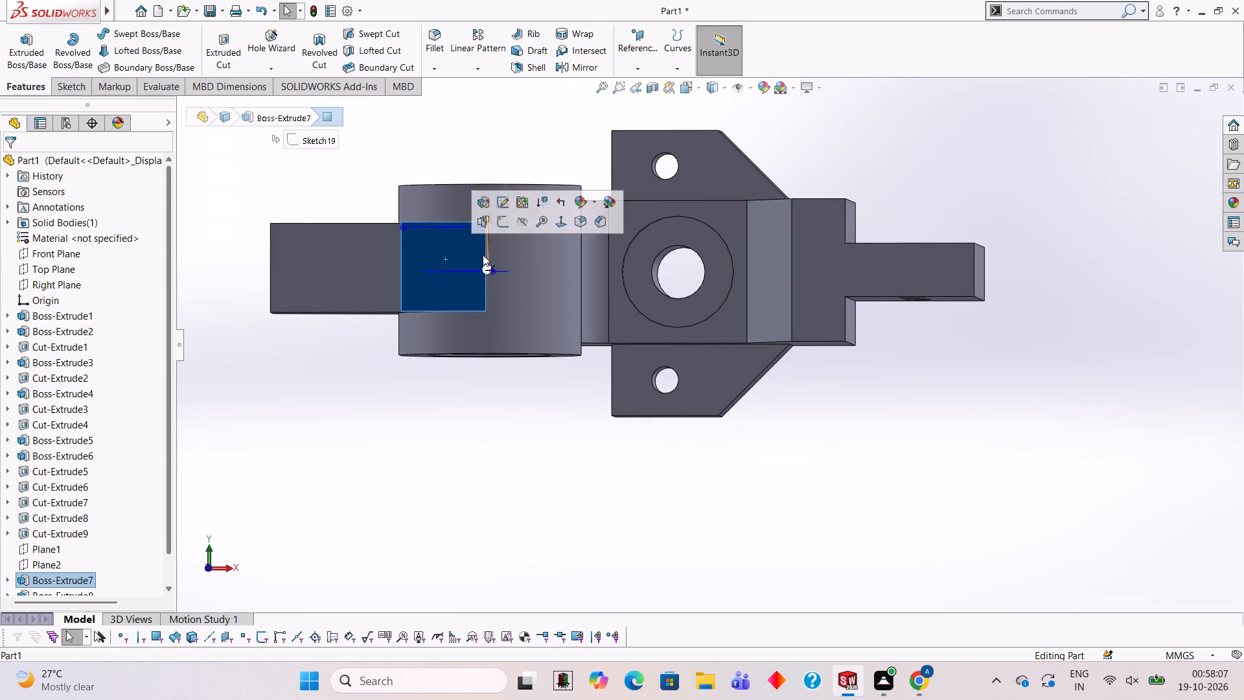
{"action": "left_click", "coordinate": [504, 224]}
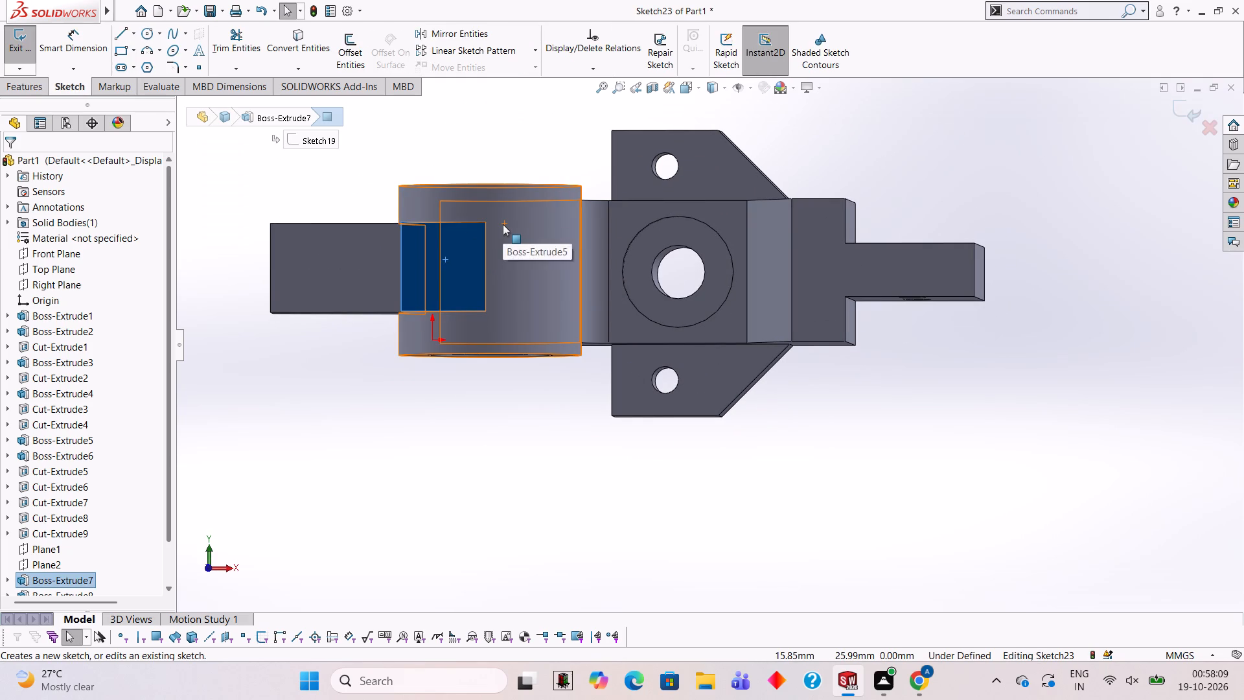
{"action": "key", "text": "ctrl+8"}
{"action": "scroll", "coordinate": [697, 455], "scroll_direction": "down", "scroll_amount": 4}
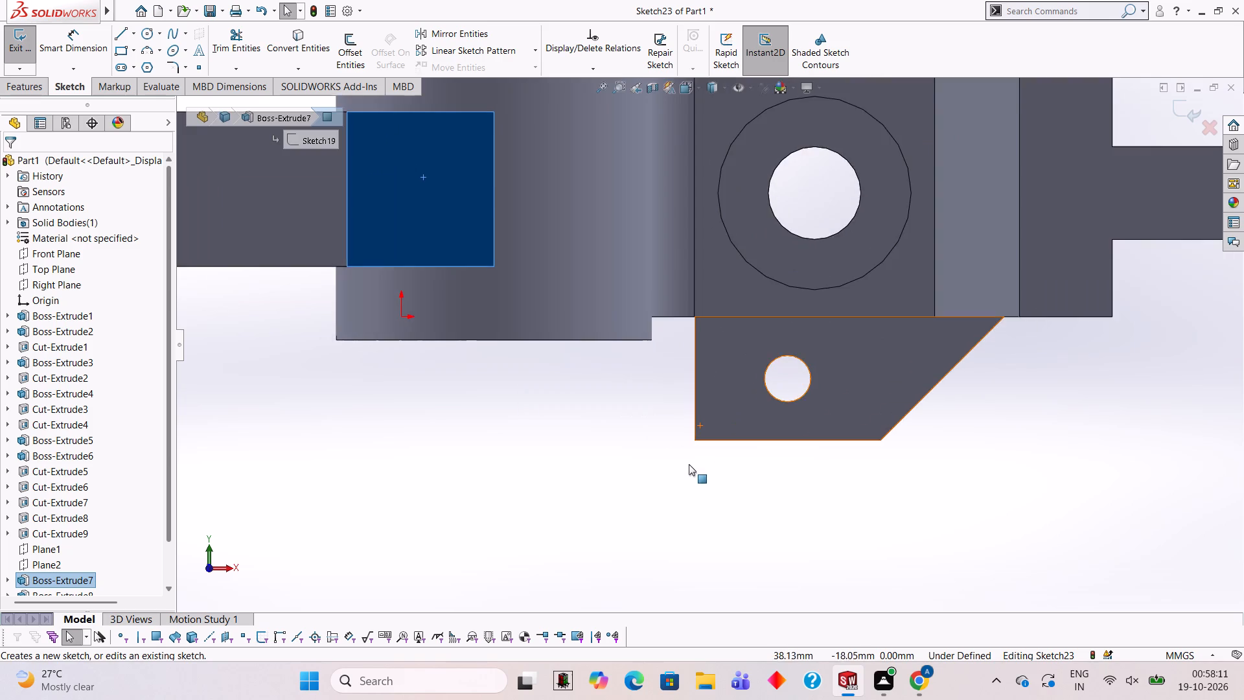
{"action": "scroll", "coordinate": [483, 165], "scroll_direction": "up", "scroll_amount": 2}
{"action": "scroll", "coordinate": [485, 167], "scroll_direction": "down", "scroll_amount": 5}
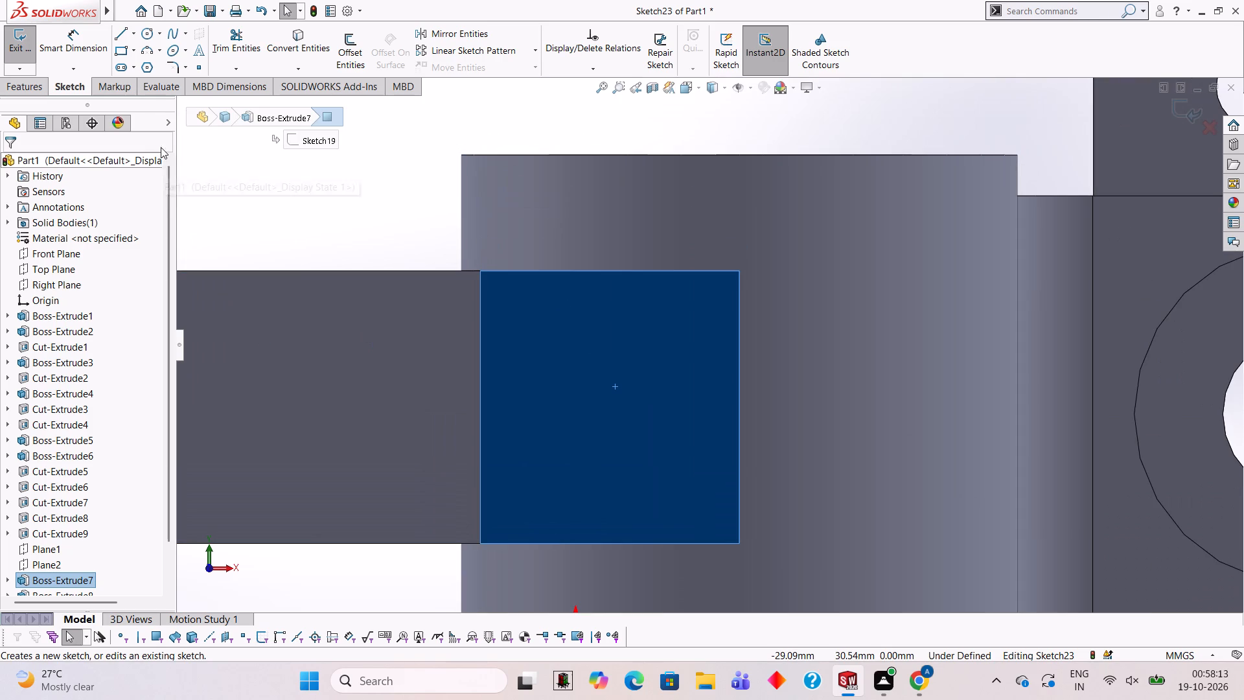
{"action": "left_click", "coordinate": [148, 28]}
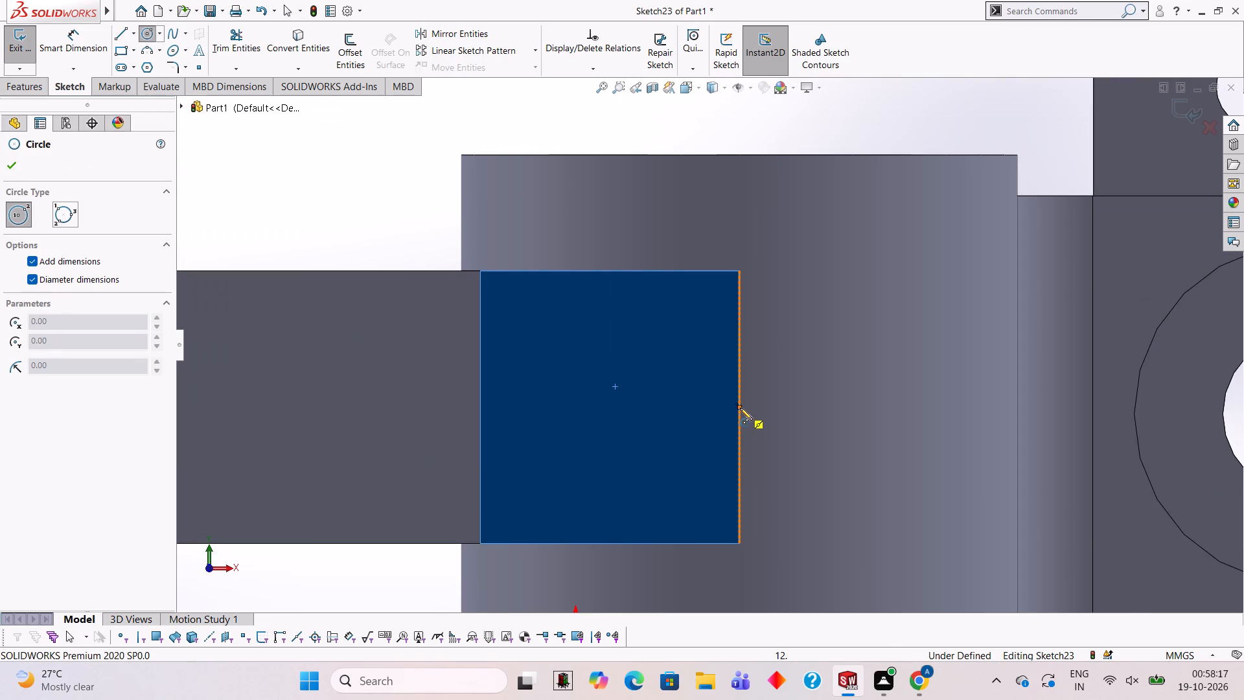
{"action": "left_click", "coordinate": [739, 406]}
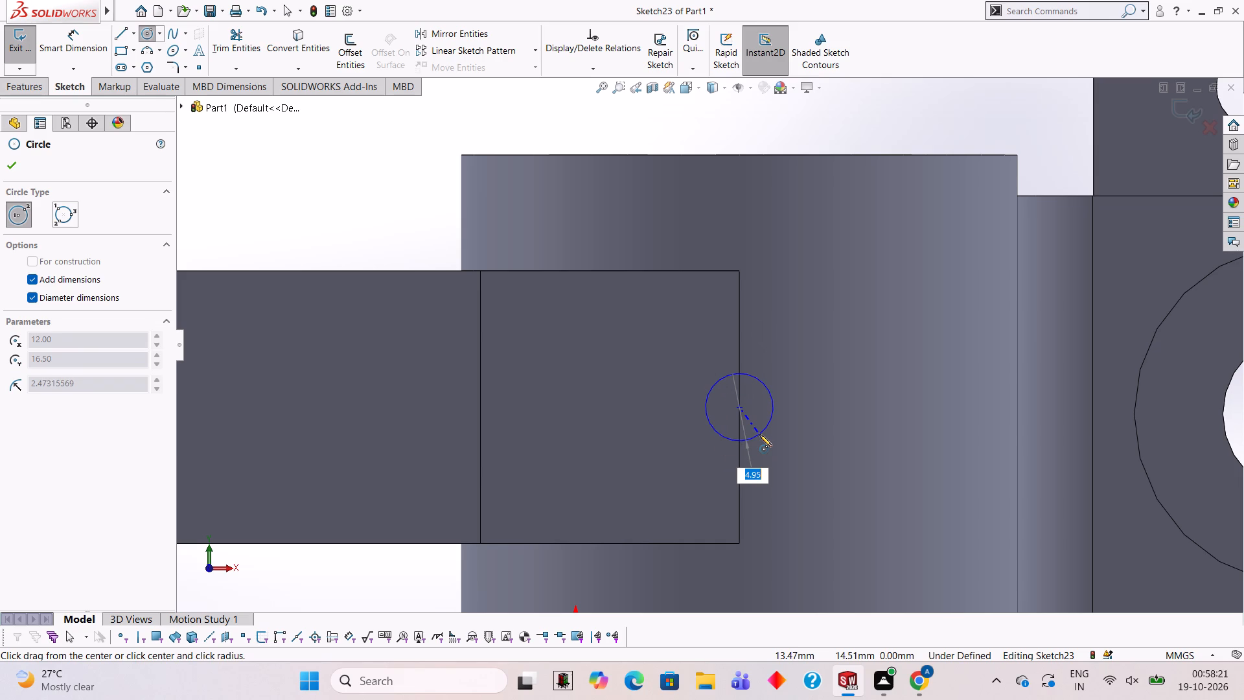
{"action": "key", "text": "6"}
{"action": "key", "text": "Return"}
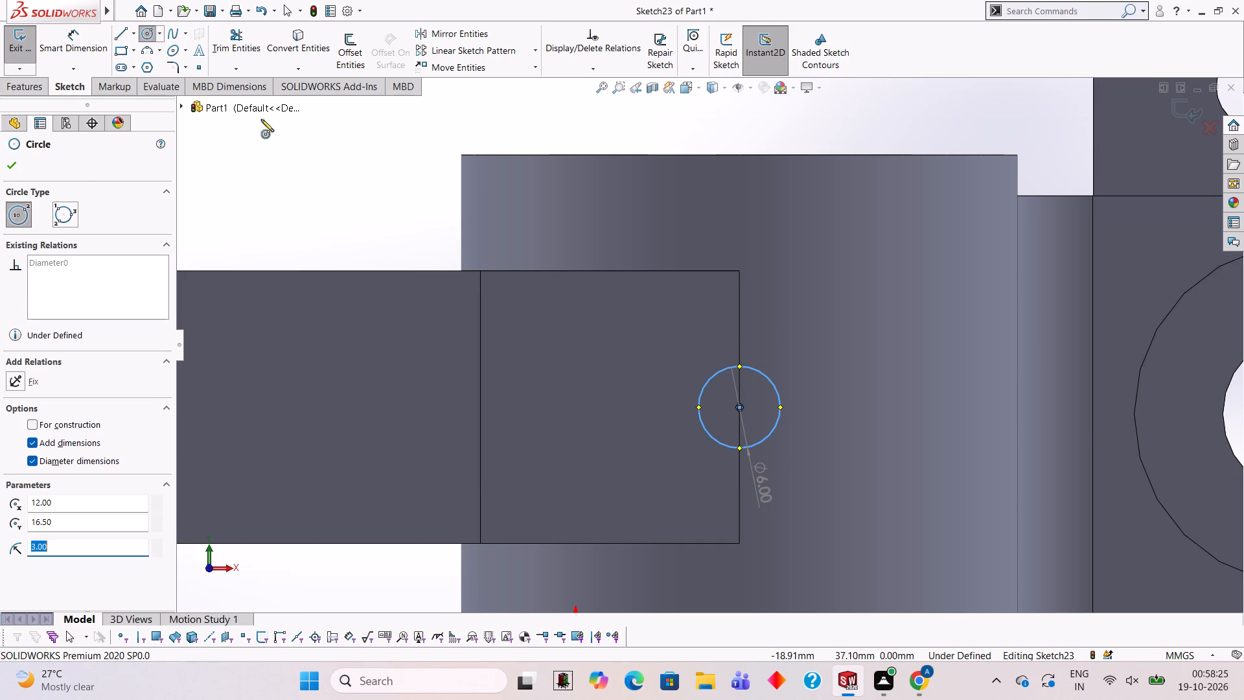
Extrude-cut the 6 mm circle 20 mm blind through the cylinder wall towards the bore.
{"action": "left_click", "coordinate": [39, 85]}
{"action": "left_click", "coordinate": [203, 54]}
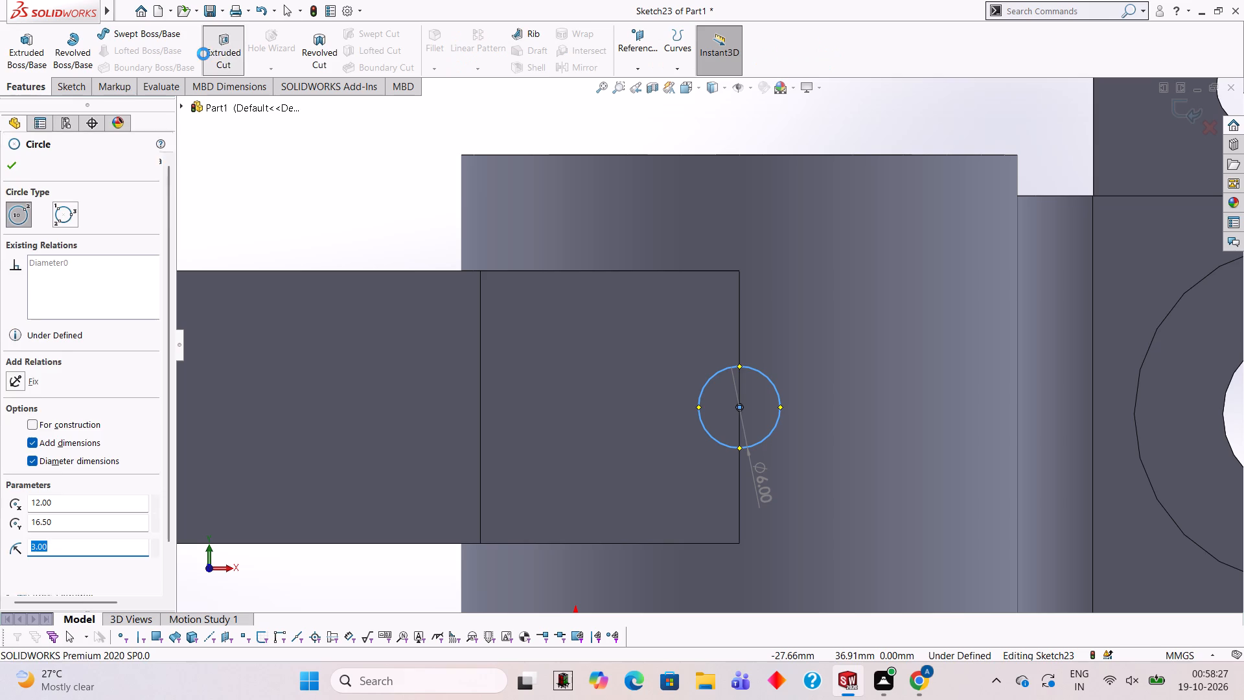
{"action": "middle_click_drag", "start_coordinate": [835, 395], "coordinate": [819, 194]}
{"action": "middle_click_drag", "start_coordinate": [837, 480], "coordinate": [827, 318]}
{"action": "scroll", "coordinate": [827, 318], "scroll_direction": "up", "scroll_amount": 1}
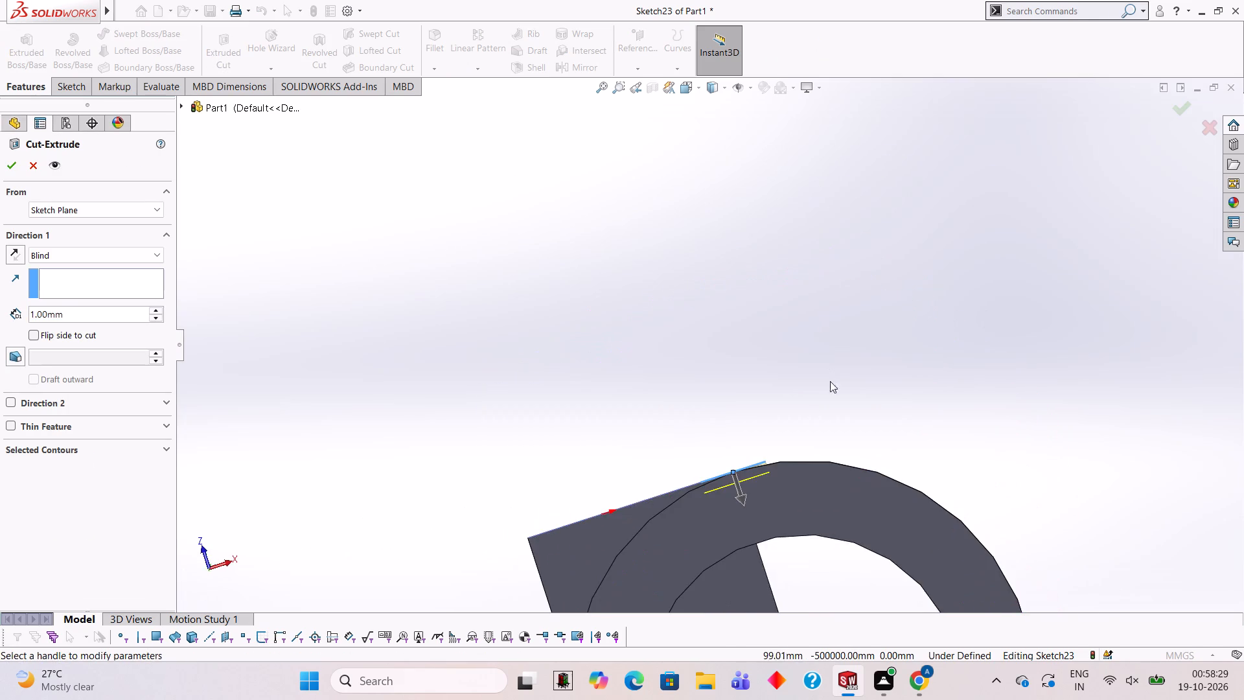
{"action": "scroll", "coordinate": [785, 428], "scroll_direction": "down", "scroll_amount": 3}
{"action": "scroll", "coordinate": [728, 528], "scroll_direction": "up", "scroll_amount": 5}
{"action": "scroll", "coordinate": [719, 515], "scroll_direction": "down", "scroll_amount": 2}
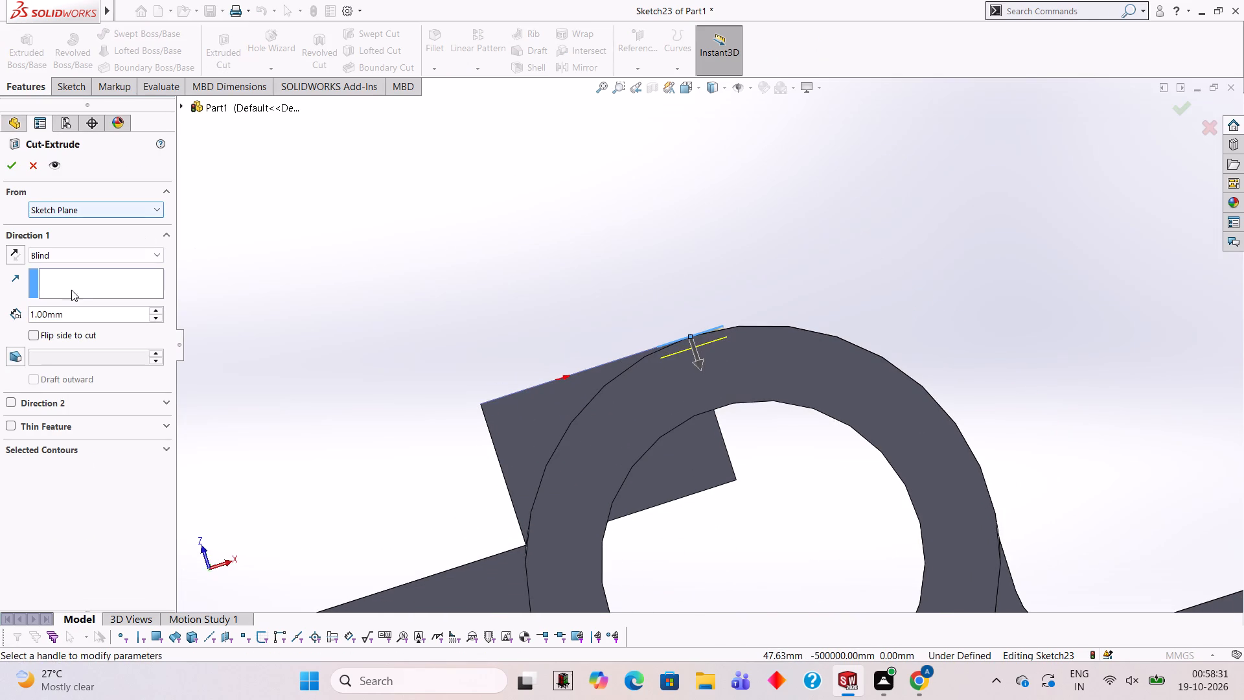
{"action": "left_click", "coordinate": [73, 309]}
{"action": "key", "text": "BackSpace"}
{"action": "key", "text": "BackSpace"}
{"action": "key", "text": "BackSpace"}
{"action": "key", "text": "BackSpace"}
{"action": "key", "text": "BackSpace"}
{"action": "key", "text": "BackSpace"}
{"action": "key", "text": "BackSpace"}
{"action": "key", "text": "BackSpace"}
{"action": "key", "text": "BackSpace"}
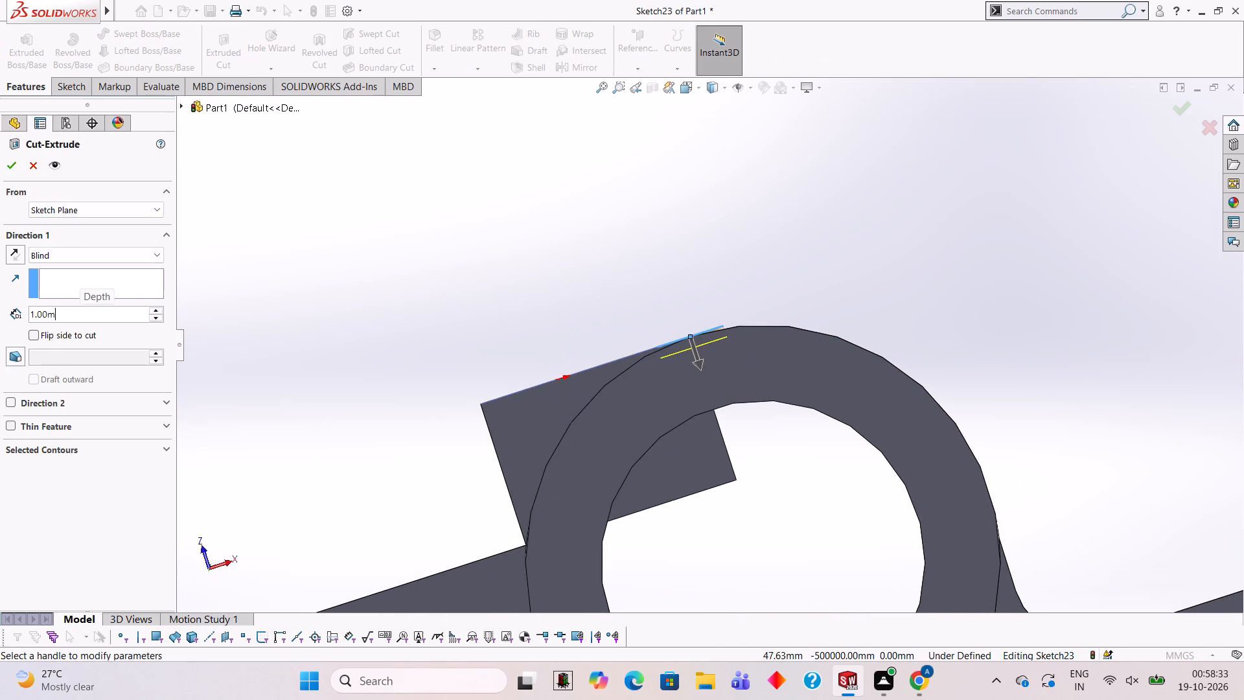
{"action": "key", "text": "BackSpace"}
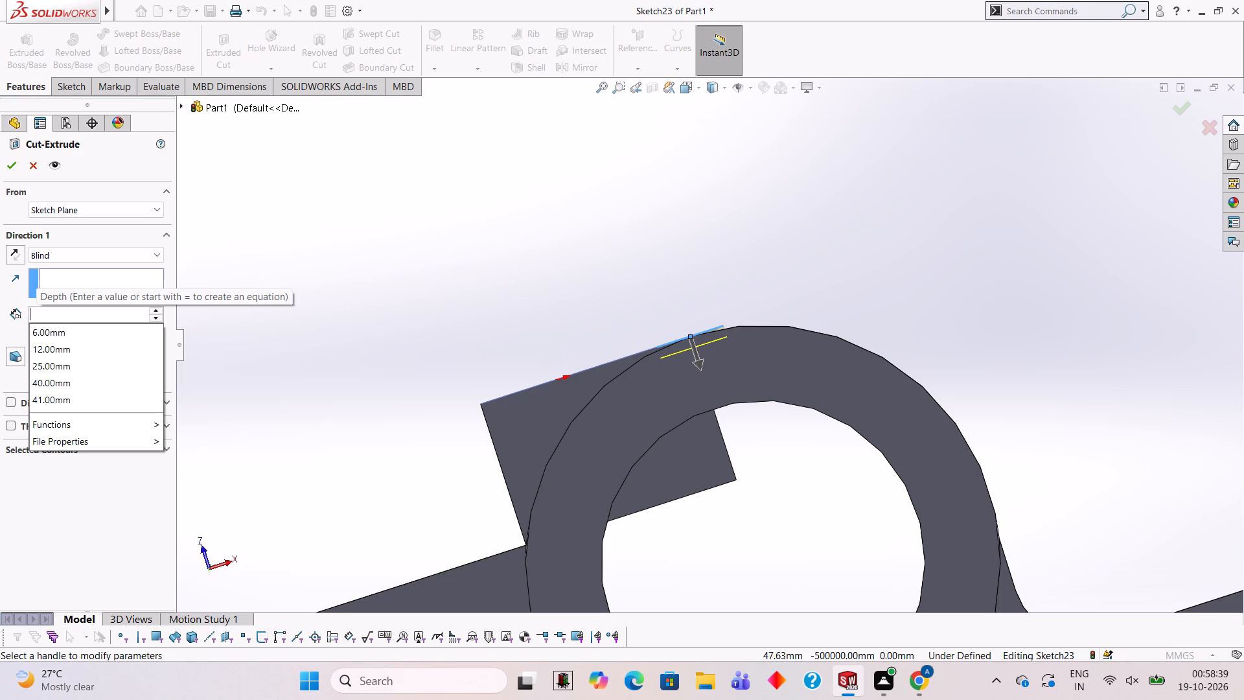
{"action": "key", "text": "2"}
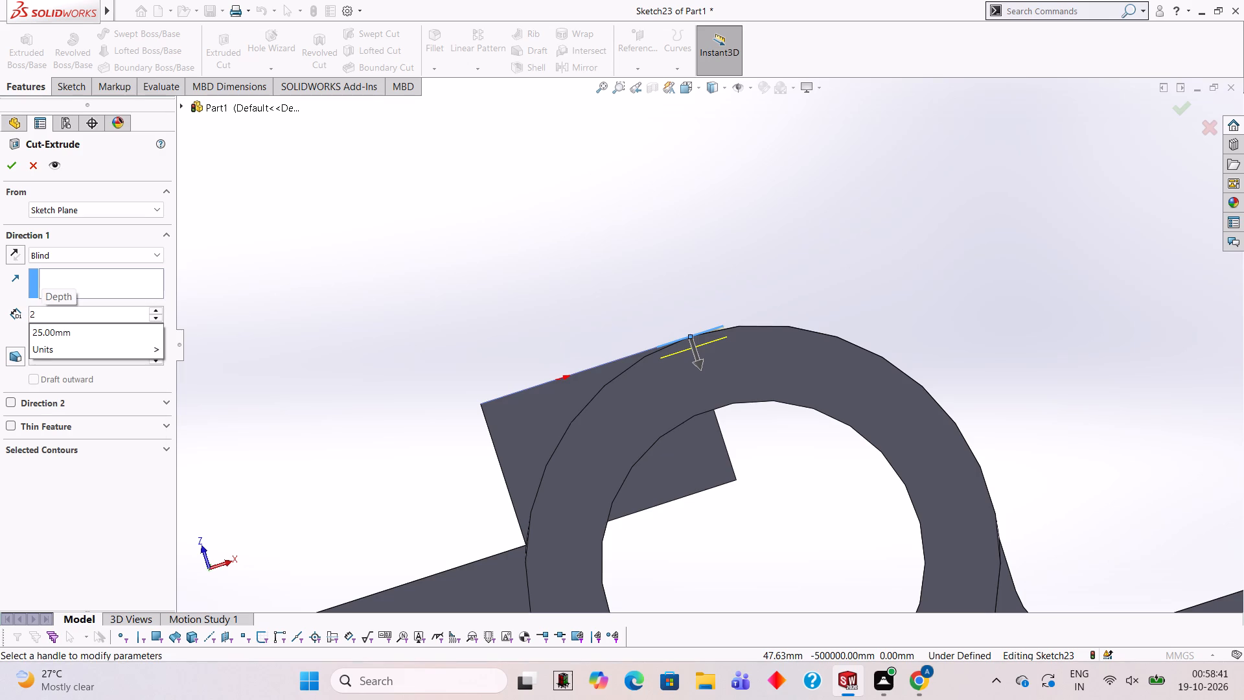
{"action": "key", "text": "0"}
{"action": "key", "text": "Return"}
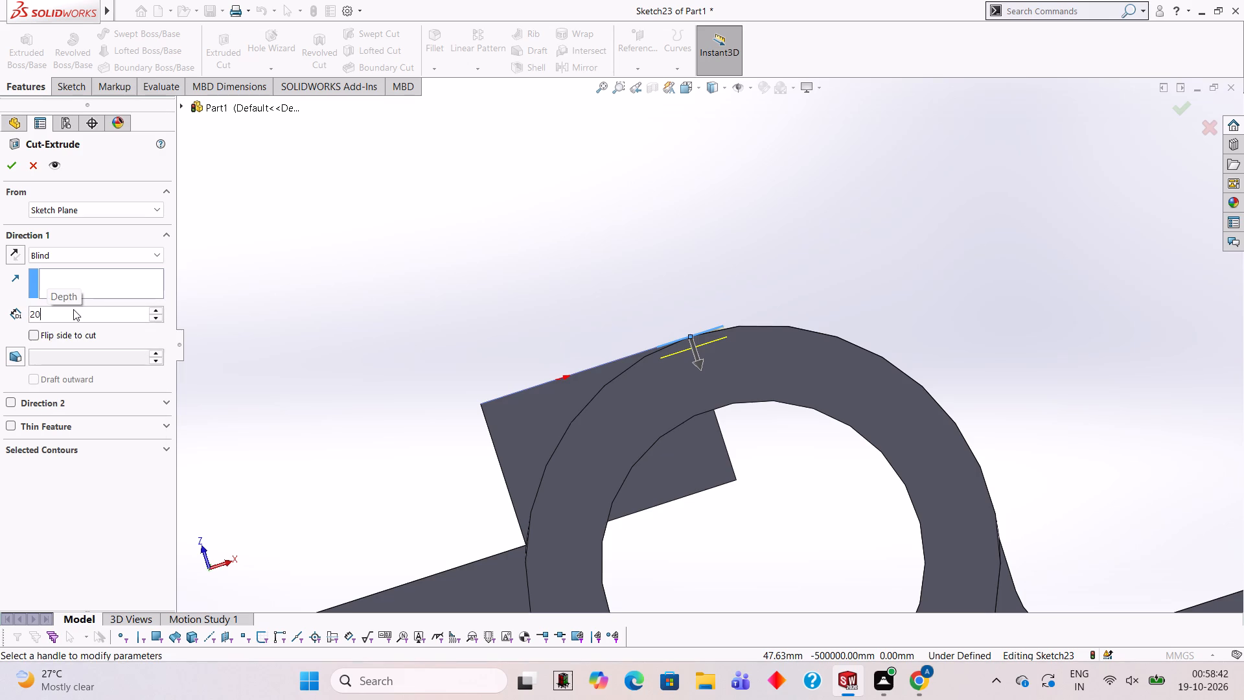
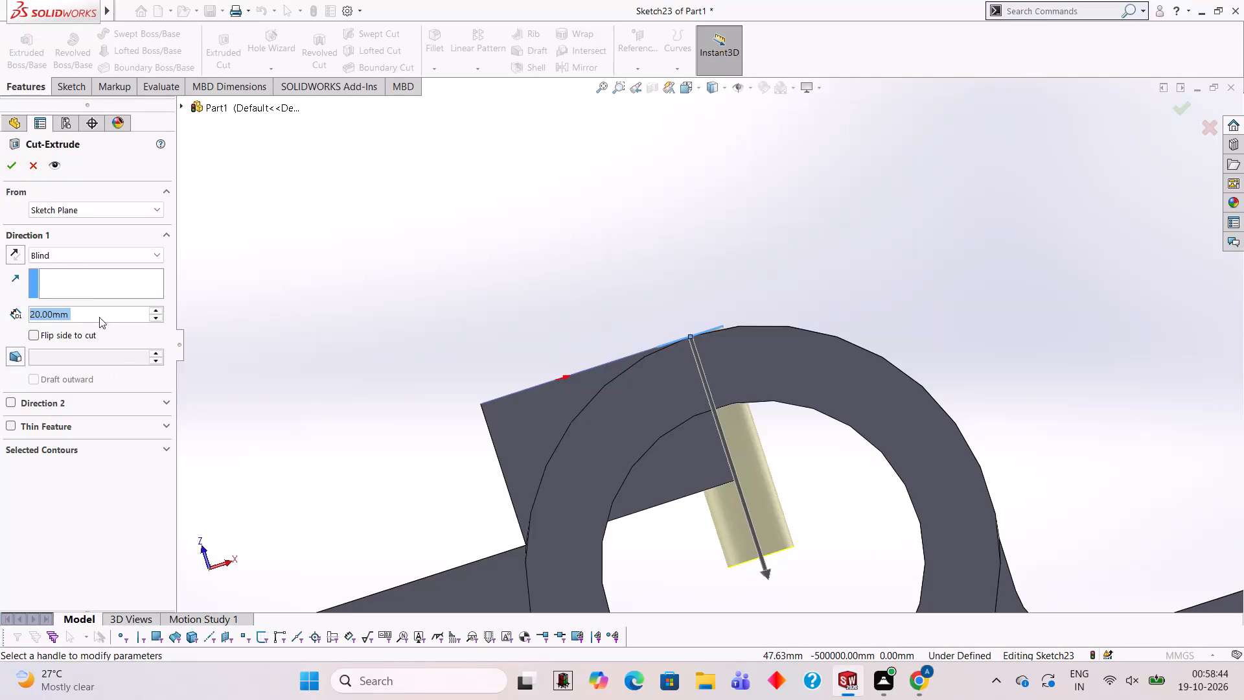
Complete the 20 mm blind extruded cut of the 6 mm circle through the cylinder wall.
{"action": "left_click", "coordinate": [5, 170]}
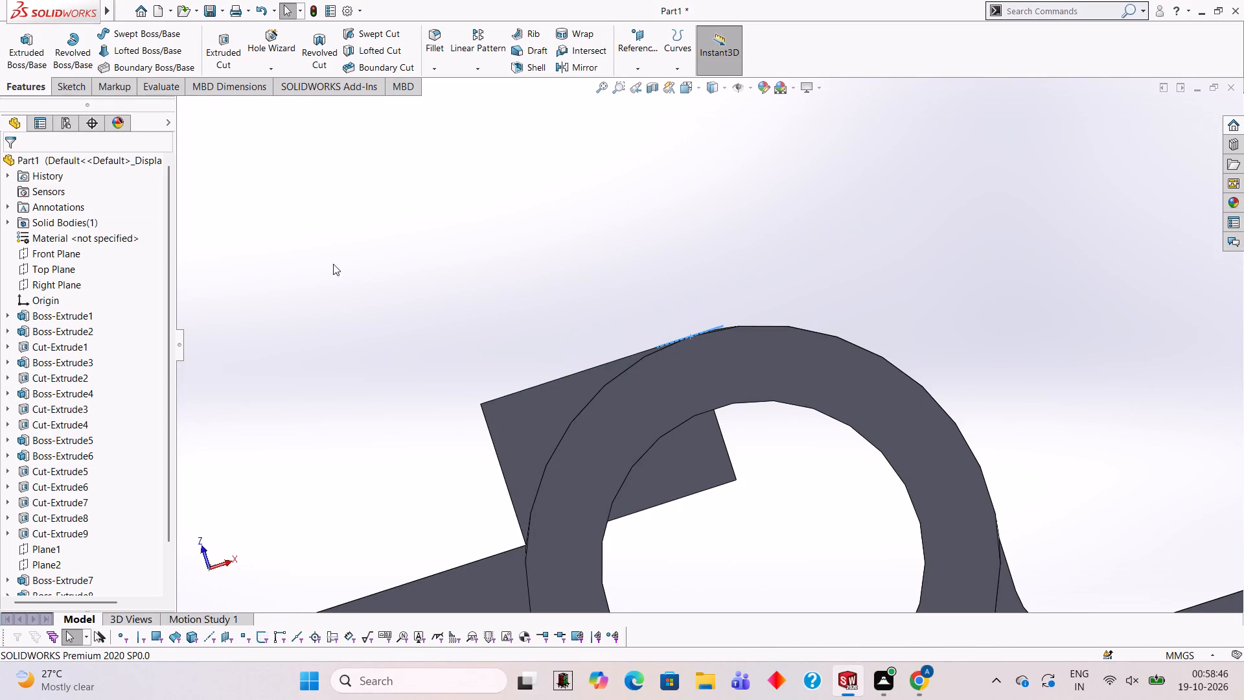
{"action": "left_click", "coordinate": [370, 265]}
Examine the 6 mm hole and the corner block portion inside the bore from several angles.
{"action": "scroll", "coordinate": [473, 369], "scroll_direction": "up", "scroll_amount": 1}
{"action": "middle_click_drag", "start_coordinate": [476, 376], "coordinate": [515, 543]}
{"action": "middle_click_drag", "start_coordinate": [667, 495], "coordinate": [647, 473]}
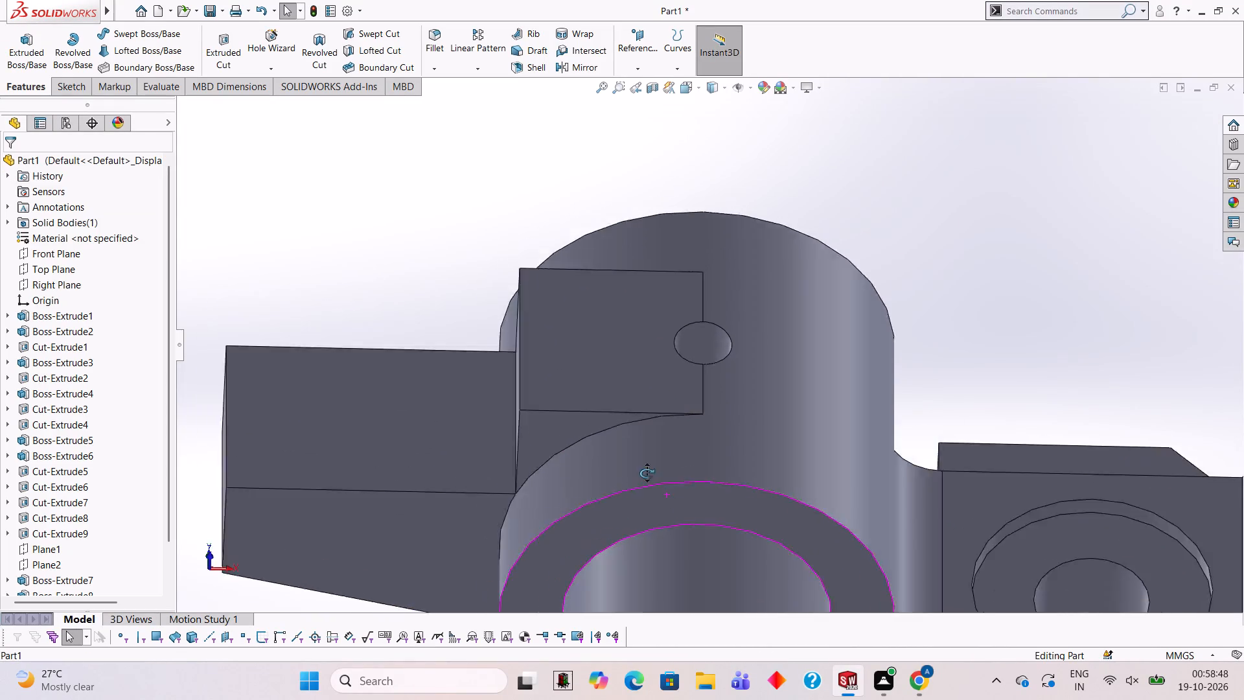
{"action": "middle_click_drag", "start_coordinate": [647, 473], "coordinate": [531, 372]}
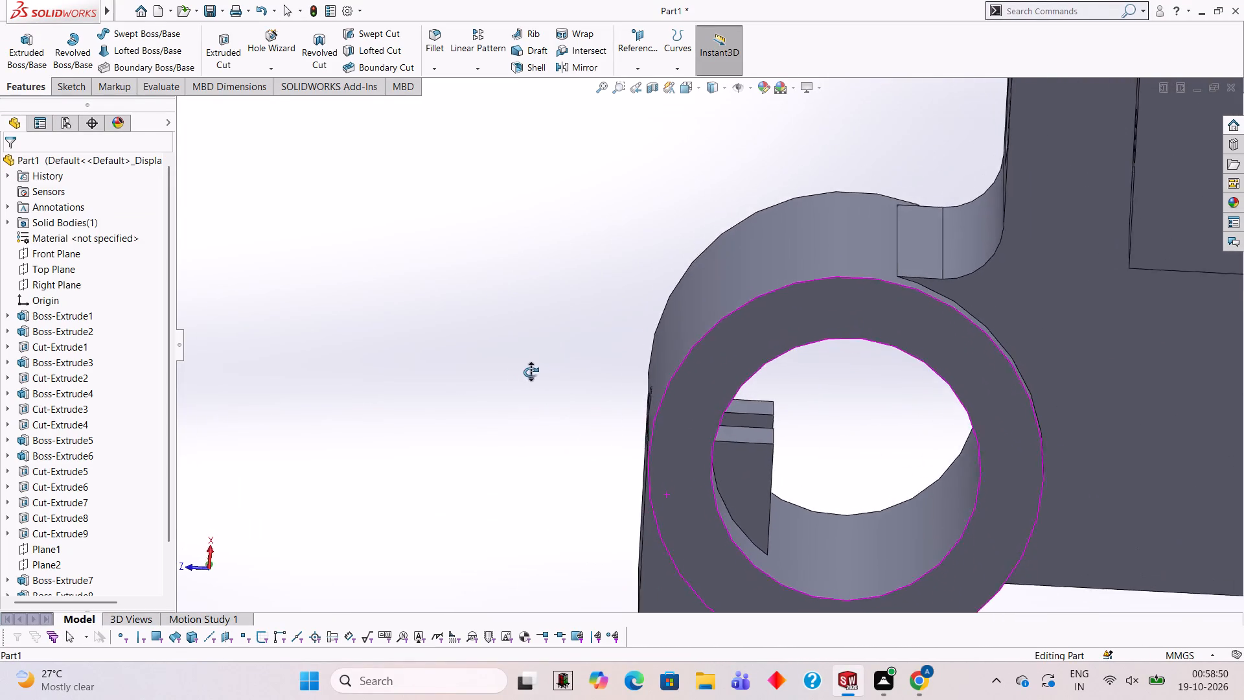
{"action": "middle_click_drag", "start_coordinate": [531, 372], "coordinate": [647, 508]}
{"action": "middle_click_drag", "start_coordinate": [655, 314], "coordinate": [646, 447]}
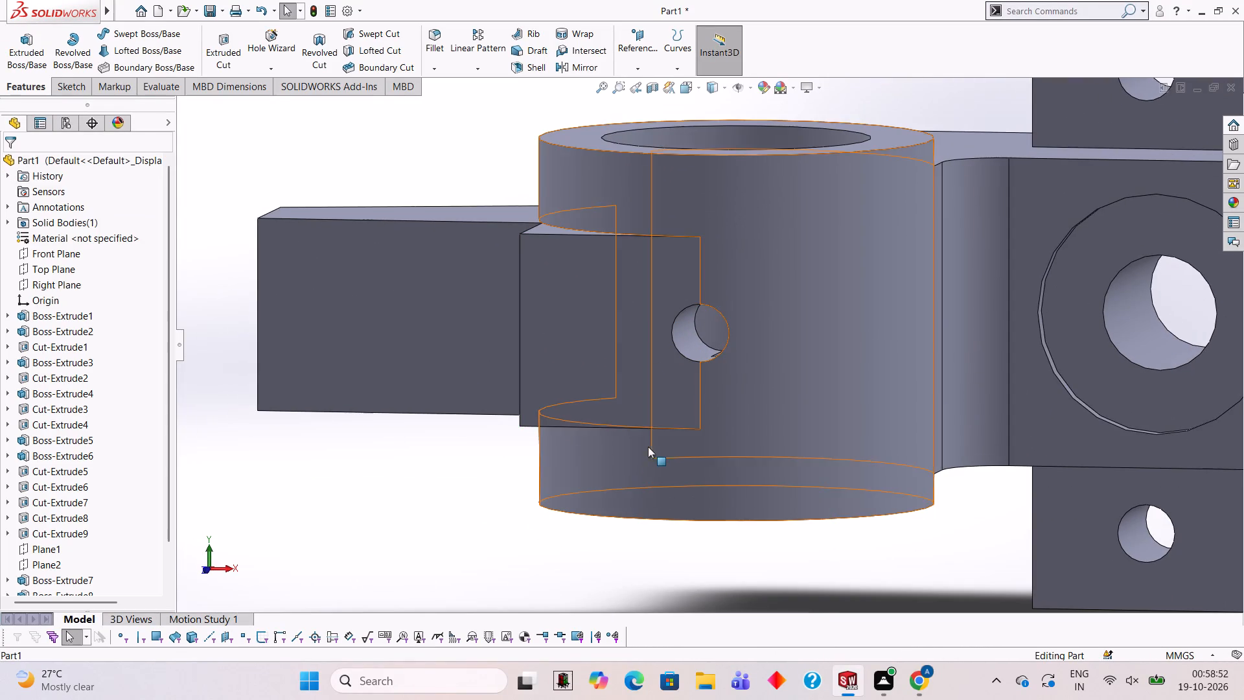
{"action": "scroll", "coordinate": [748, 331], "scroll_direction": "up", "scroll_amount": 1}
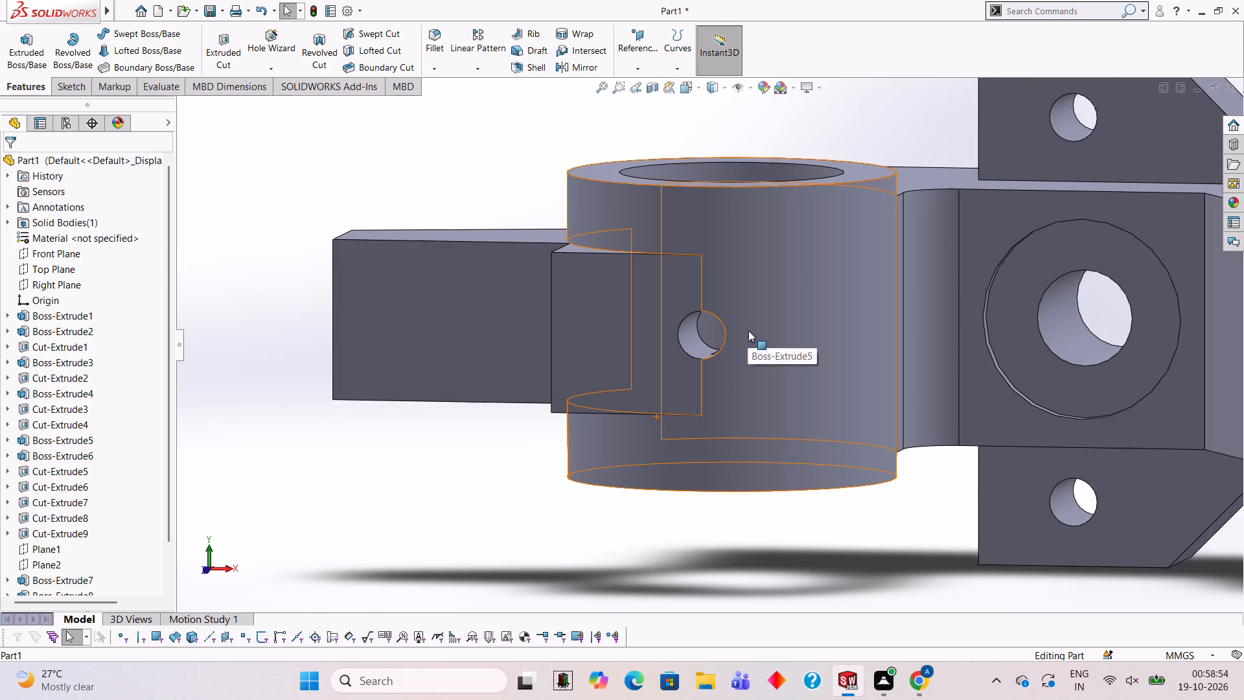
{"action": "middle_click_drag", "start_coordinate": [757, 342], "coordinate": [766, 295]}
{"action": "scroll", "coordinate": [864, 446], "scroll_direction": "up", "scroll_amount": 3}
{"action": "middle_click_drag", "start_coordinate": [860, 433], "coordinate": [864, 344]}
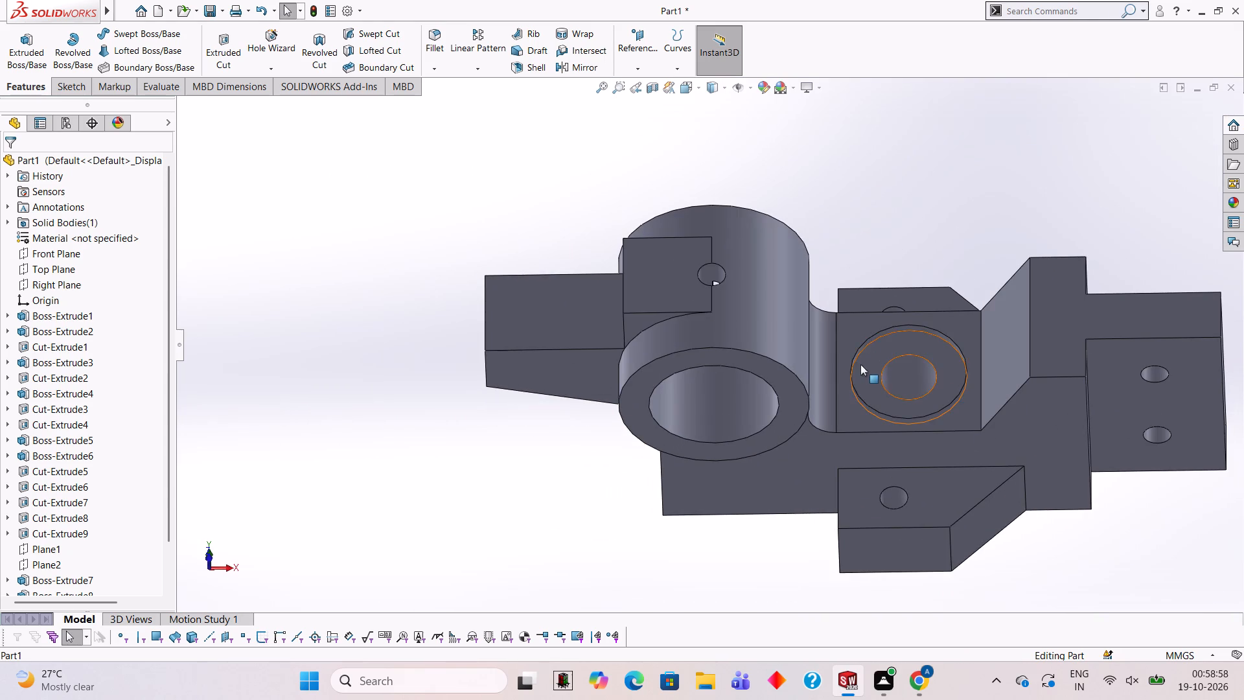
{"action": "middle_click_drag", "start_coordinate": [858, 424], "coordinate": [910, 309]}
{"action": "middle_click_drag", "start_coordinate": [892, 285], "coordinate": [881, 268]}
{"action": "scroll", "coordinate": [901, 342], "scroll_direction": "up", "scroll_amount": 3}
{"action": "scroll", "coordinate": [928, 387], "scroll_direction": "down", "scroll_amount": 1}
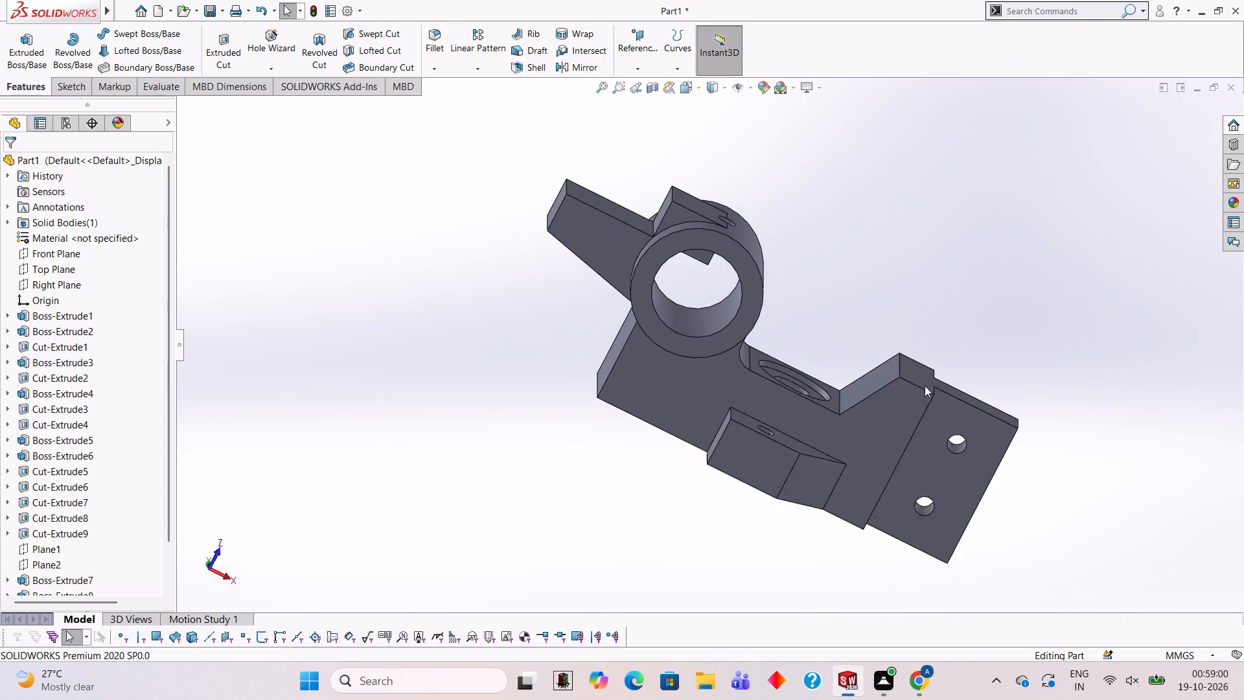
Start a sketch on the corner block face exposed inside the bore and trace its two straight edges with lines, one of them 6.5 mm long.
{"action": "scroll", "coordinate": [925, 386], "scroll_direction": "down", "scroll_amount": 1}
{"action": "middle_click_drag", "start_coordinate": [909, 370], "coordinate": [852, 302]}
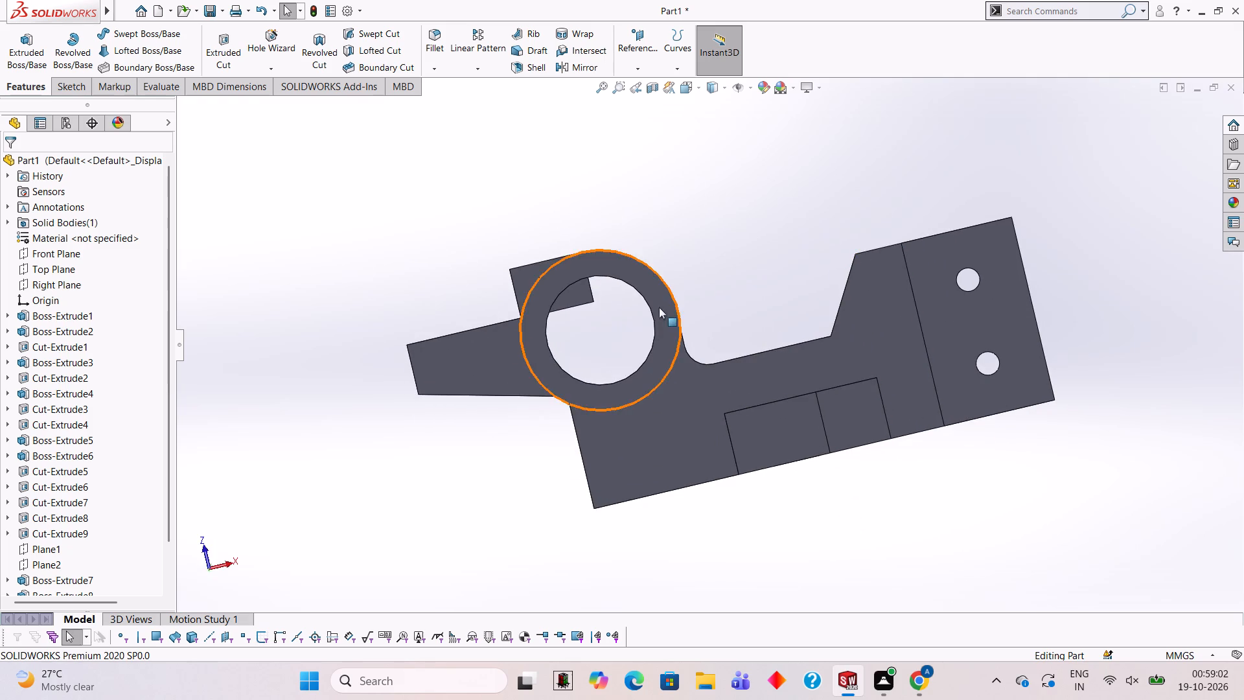
{"action": "left_click", "coordinate": [582, 293]}
{"action": "left_click", "coordinate": [635, 254]}
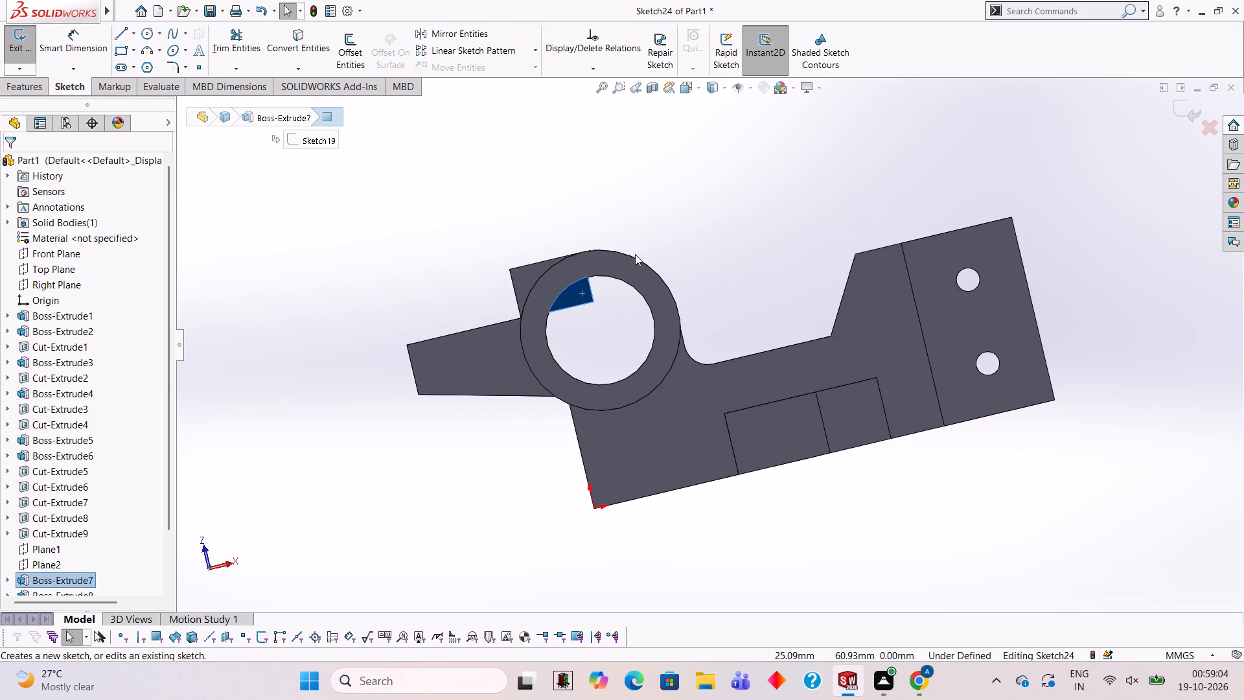
{"action": "key", "text": "ctrl+8"}
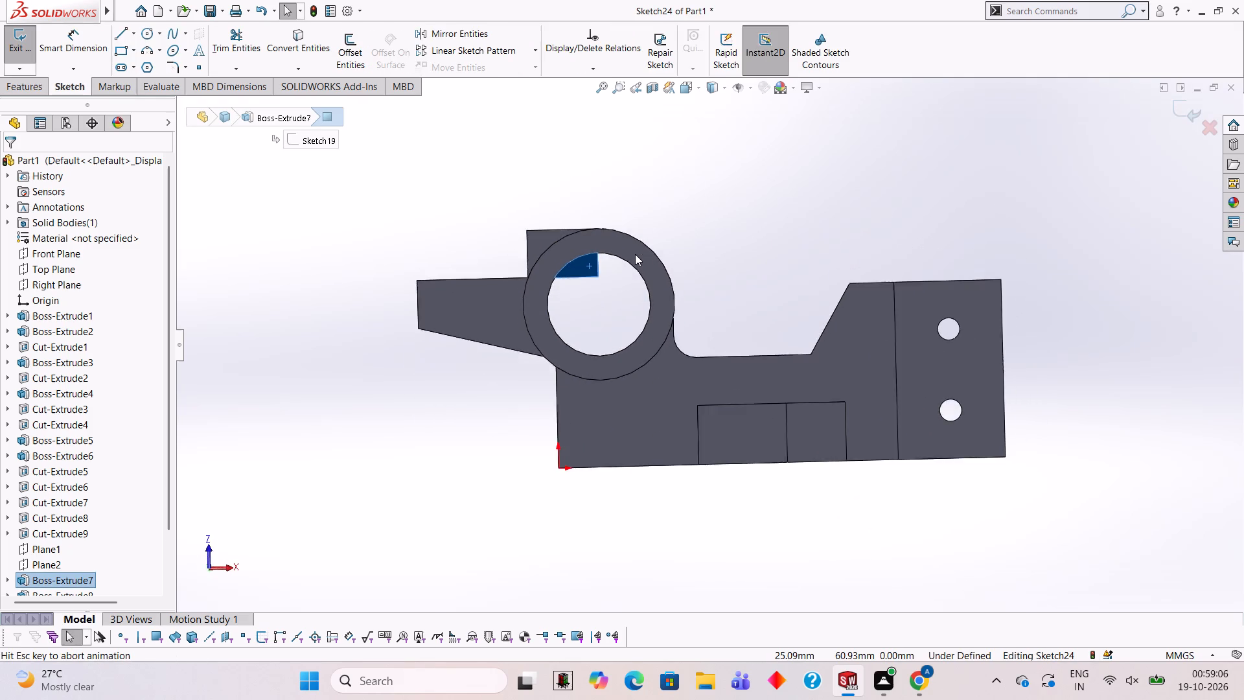
{"action": "scroll", "coordinate": [635, 253], "scroll_direction": "down", "scroll_amount": 3}
{"action": "scroll", "coordinate": [562, 290], "scroll_direction": "down", "scroll_amount": 3}
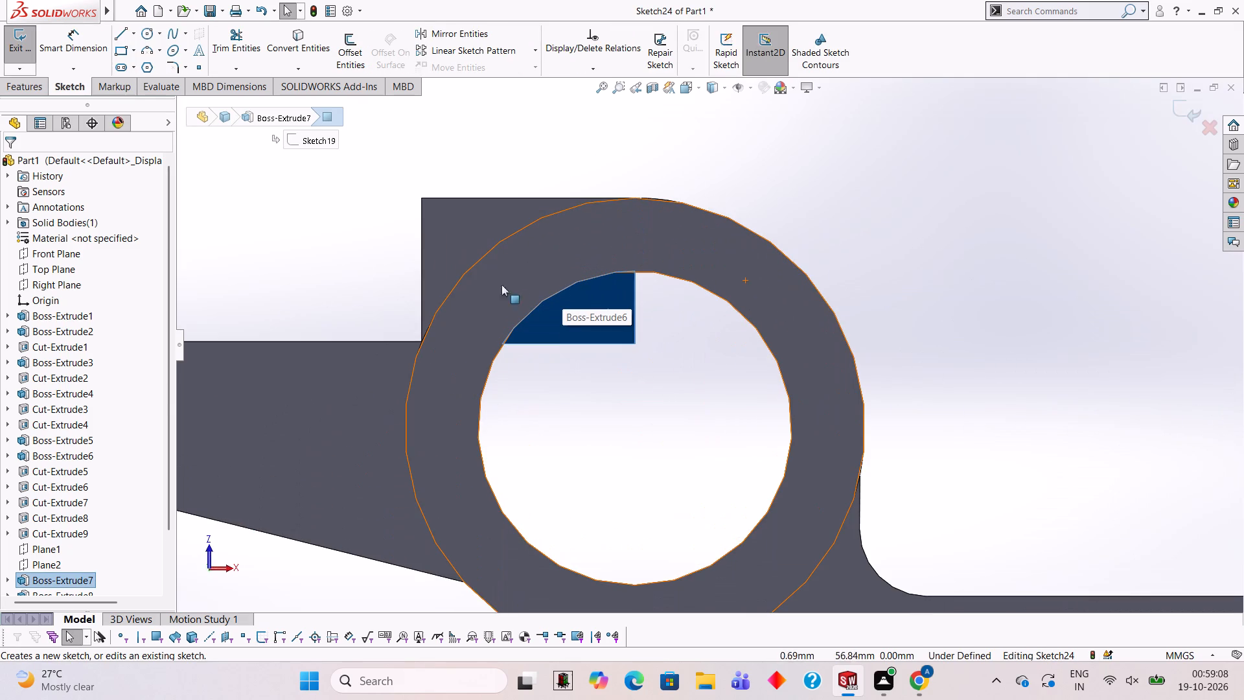
{"action": "left_click", "coordinate": [125, 38]}
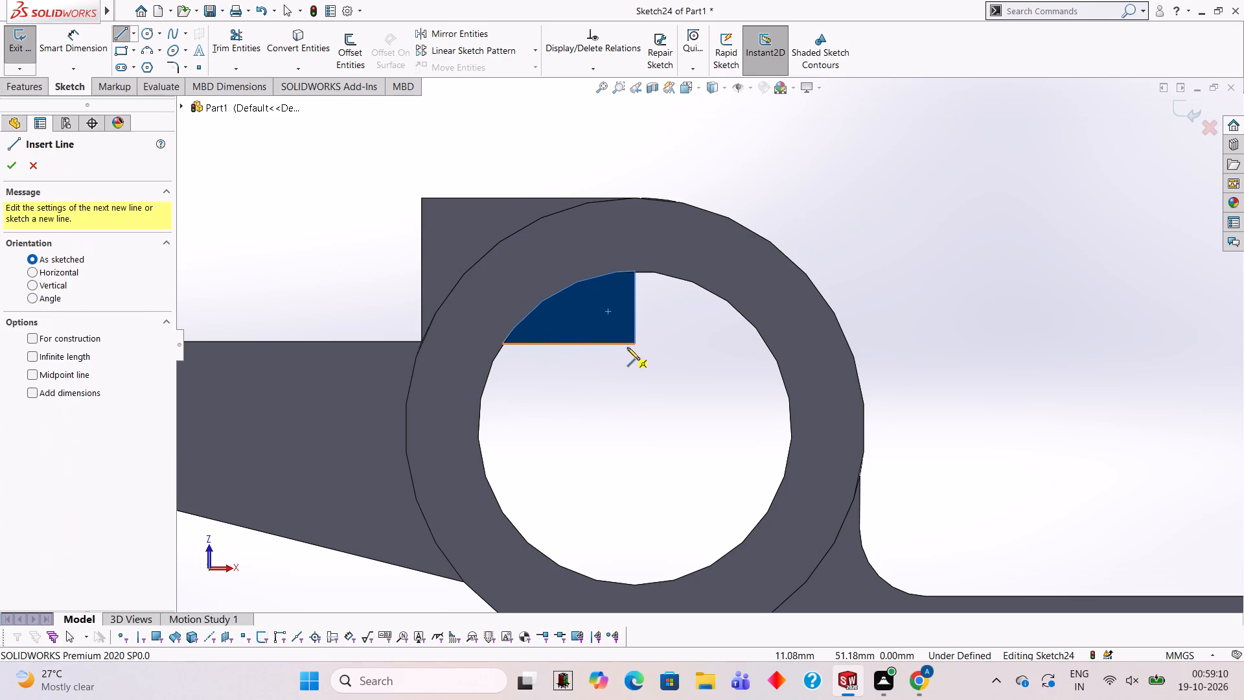
{"action": "left_click", "coordinate": [634, 345]}
{"action": "left_click", "coordinate": [635, 273]}
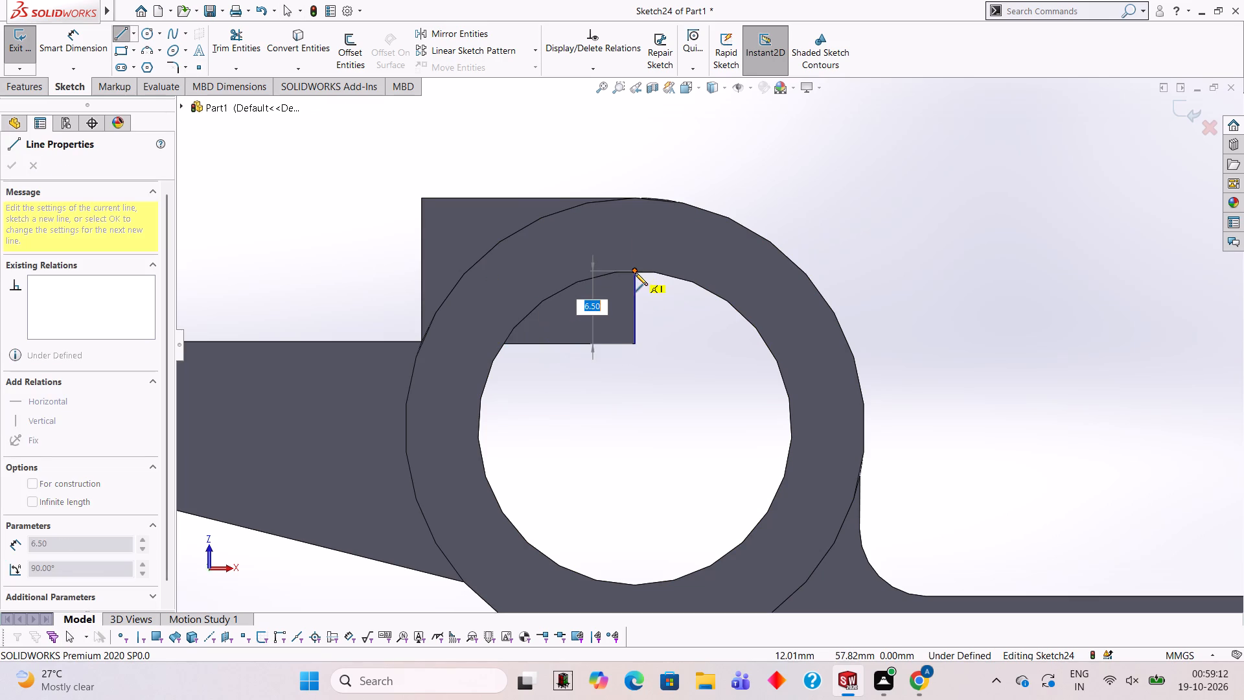
{"action": "key", "text": "Escape"}
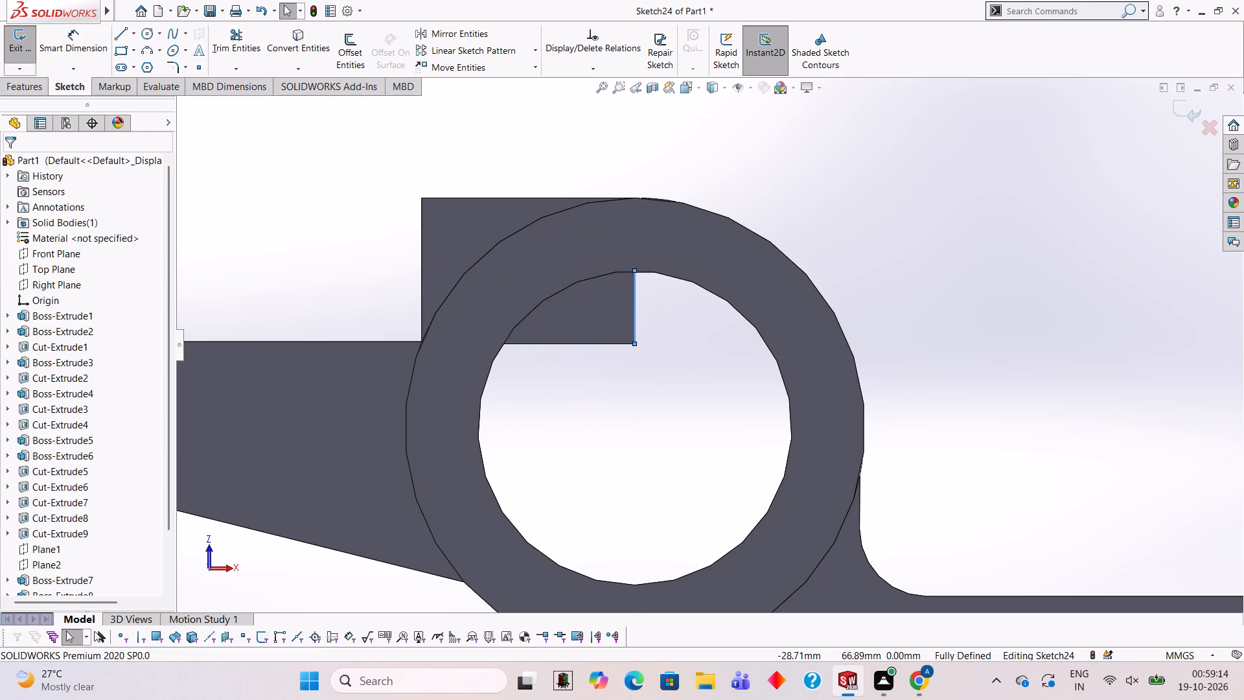
{"action": "left_click", "coordinate": [117, 26]}
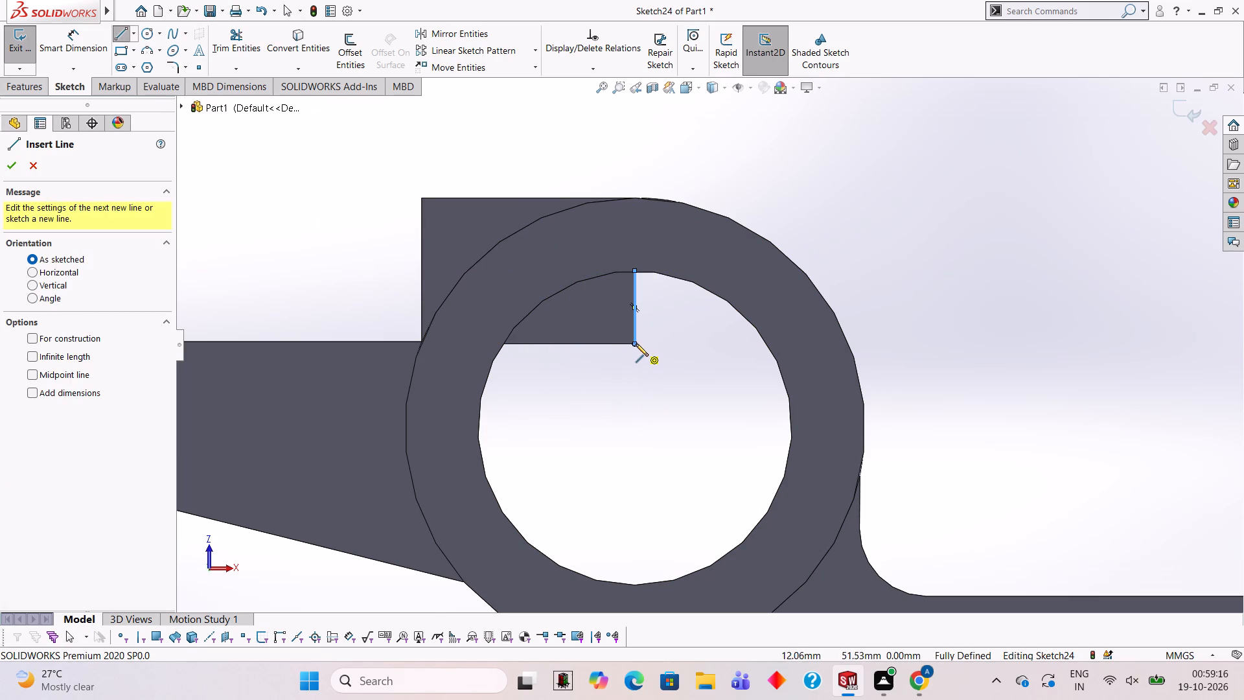
{"action": "left_click", "coordinate": [633, 343]}
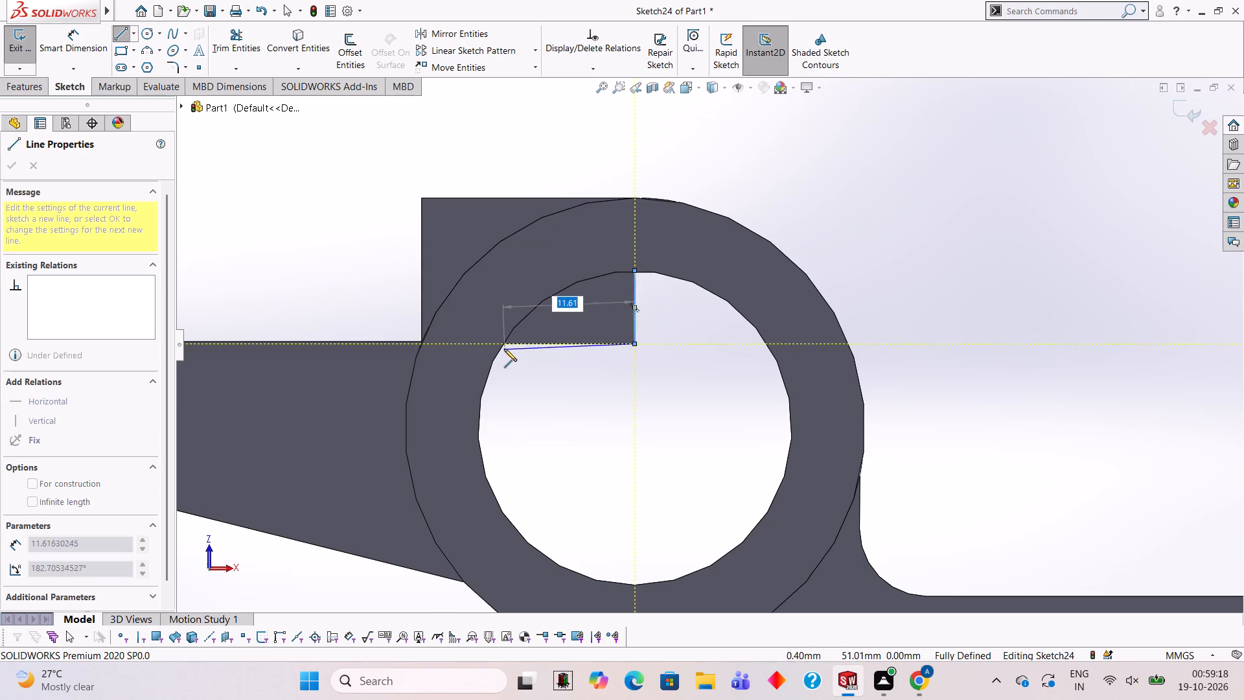
{"action": "left_click", "coordinate": [502, 344]}
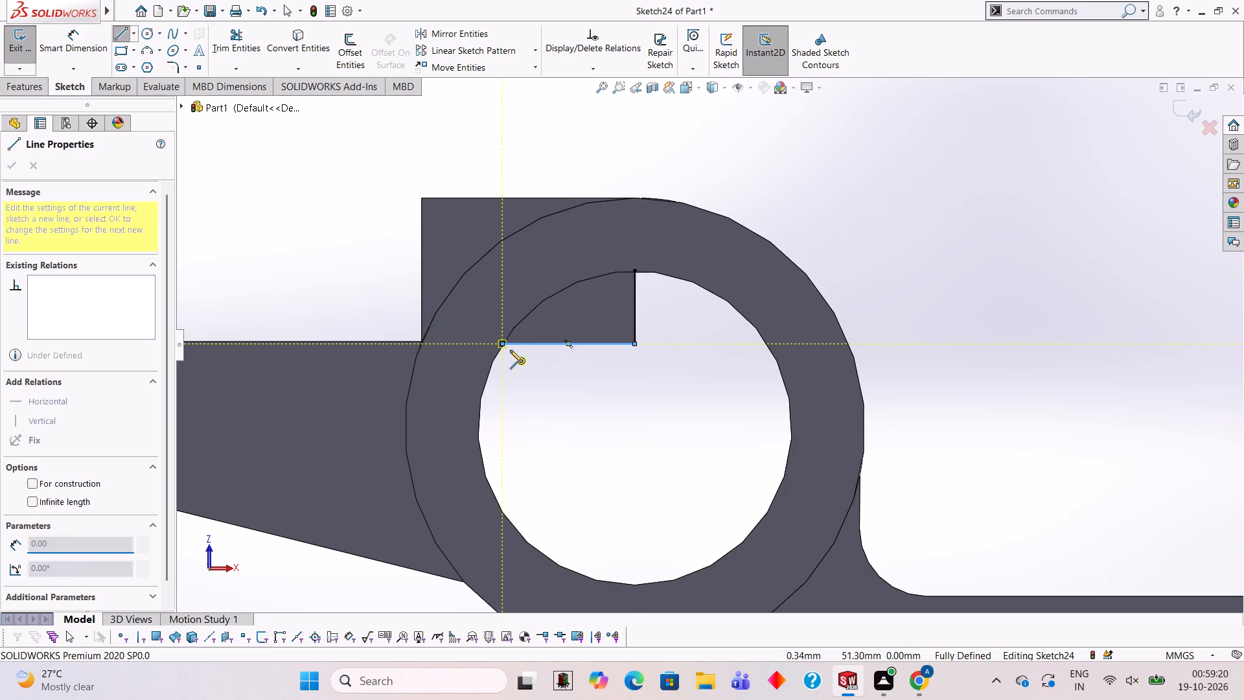
{"action": "key", "text": "Escape"}
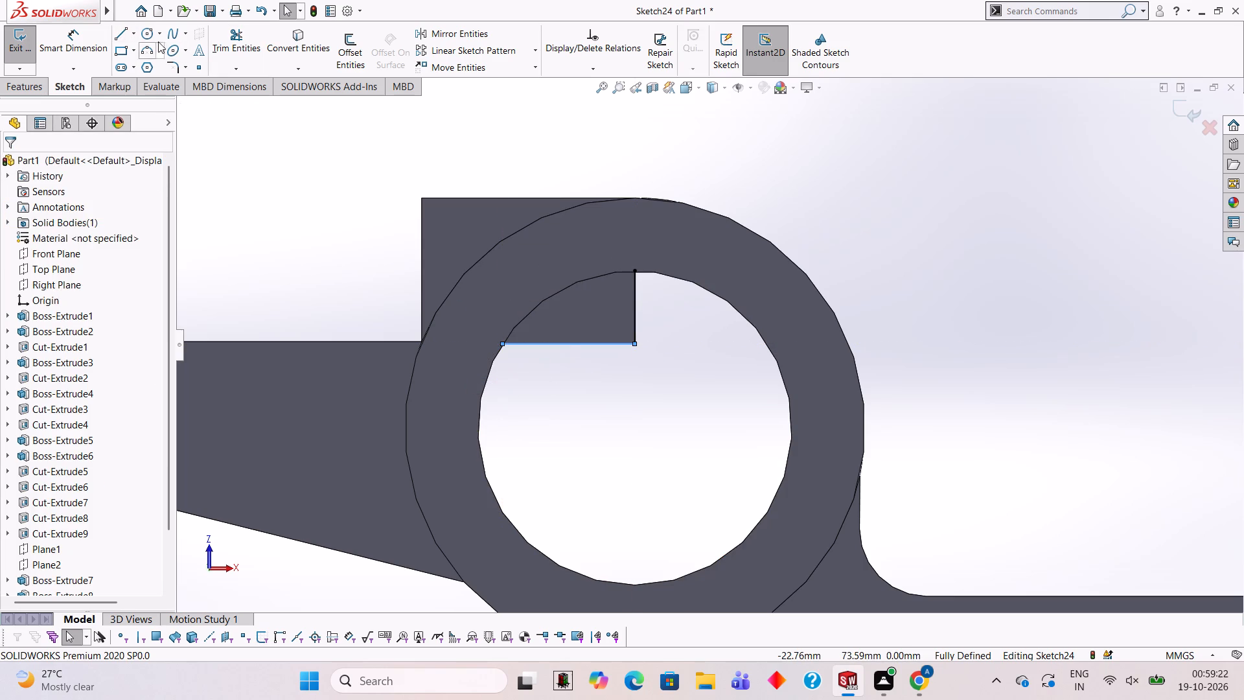
Draw a 28 mm diameter circle centred on the bore and trim it to the arc closing the traced profile.
{"action": "left_click", "coordinate": [154, 36]}
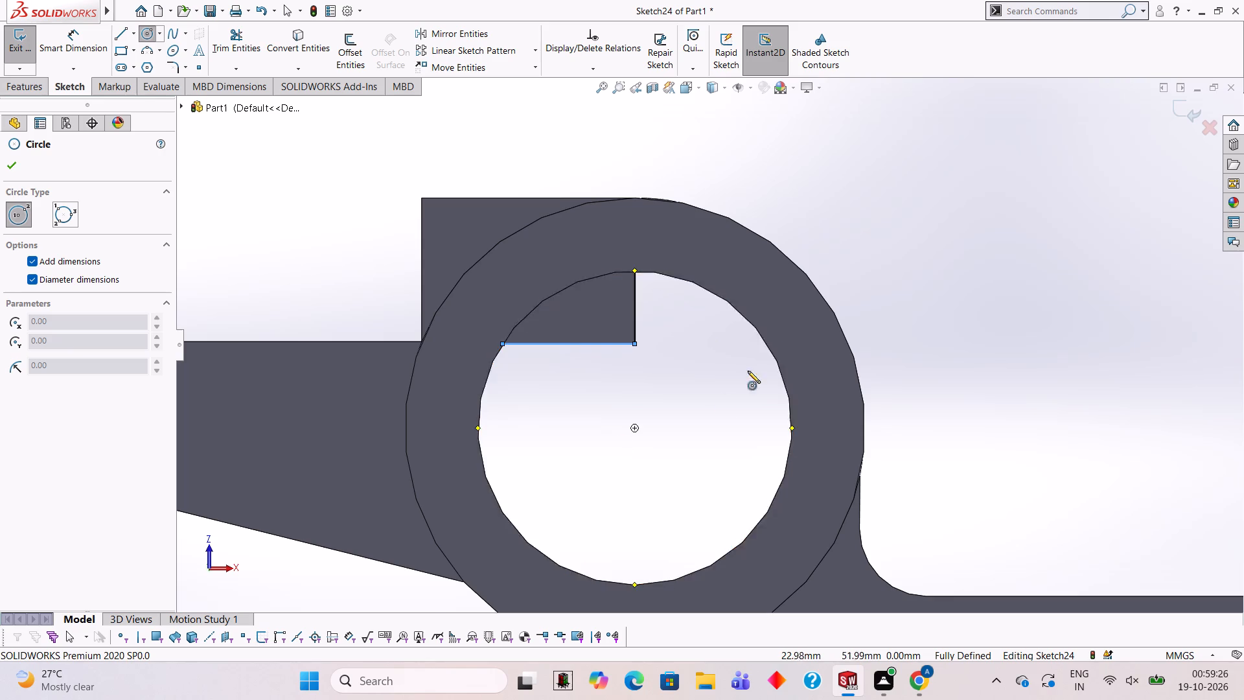
{"action": "left_click", "coordinate": [633, 429]}
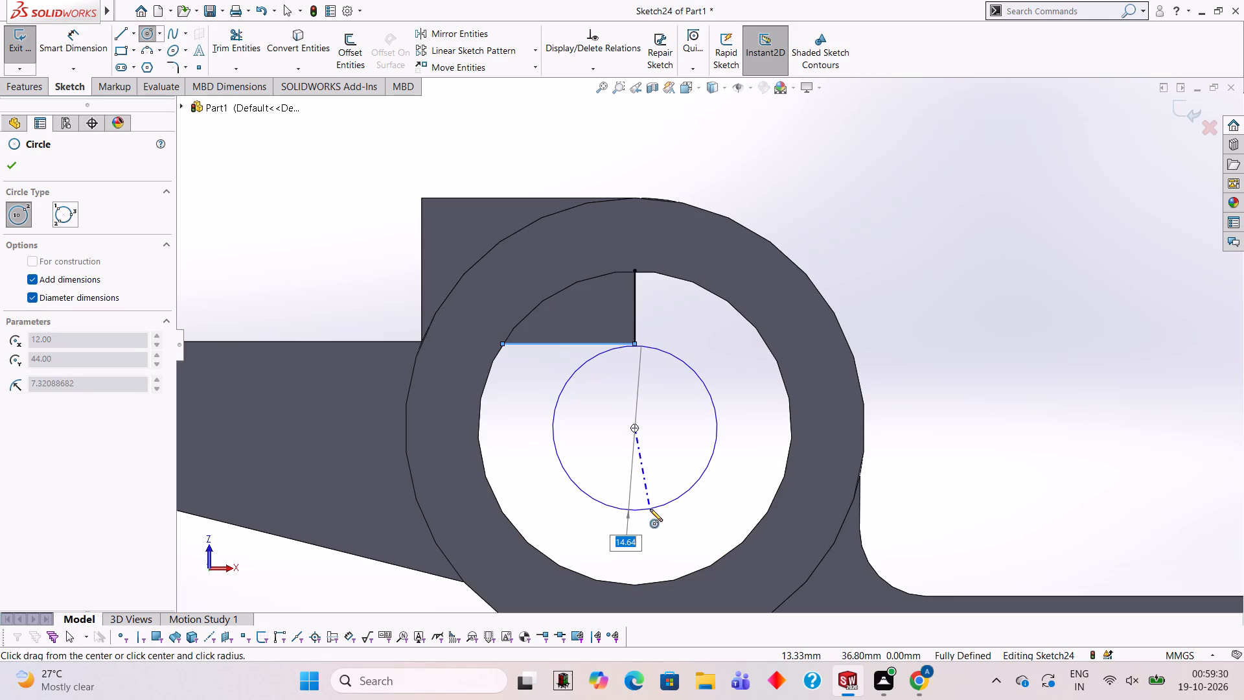
{"action": "type", "text": "28"}
{"action": "key", "text": "Return"}
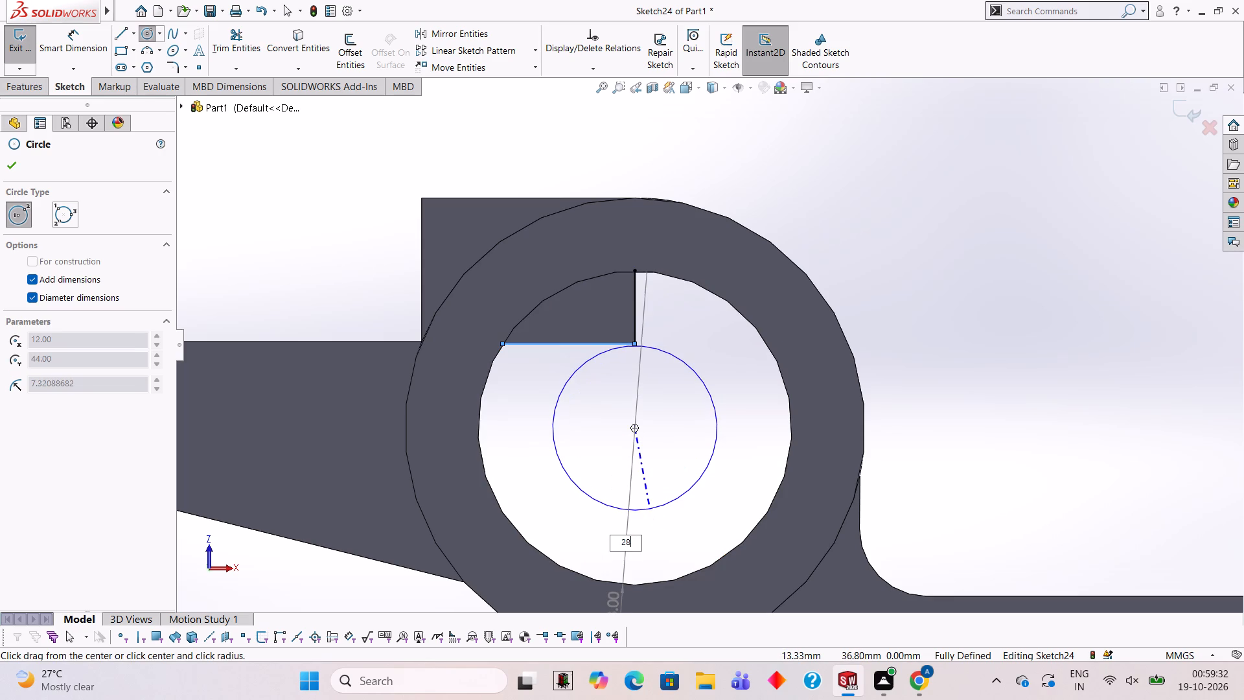
{"action": "left_click", "coordinate": [246, 53]}
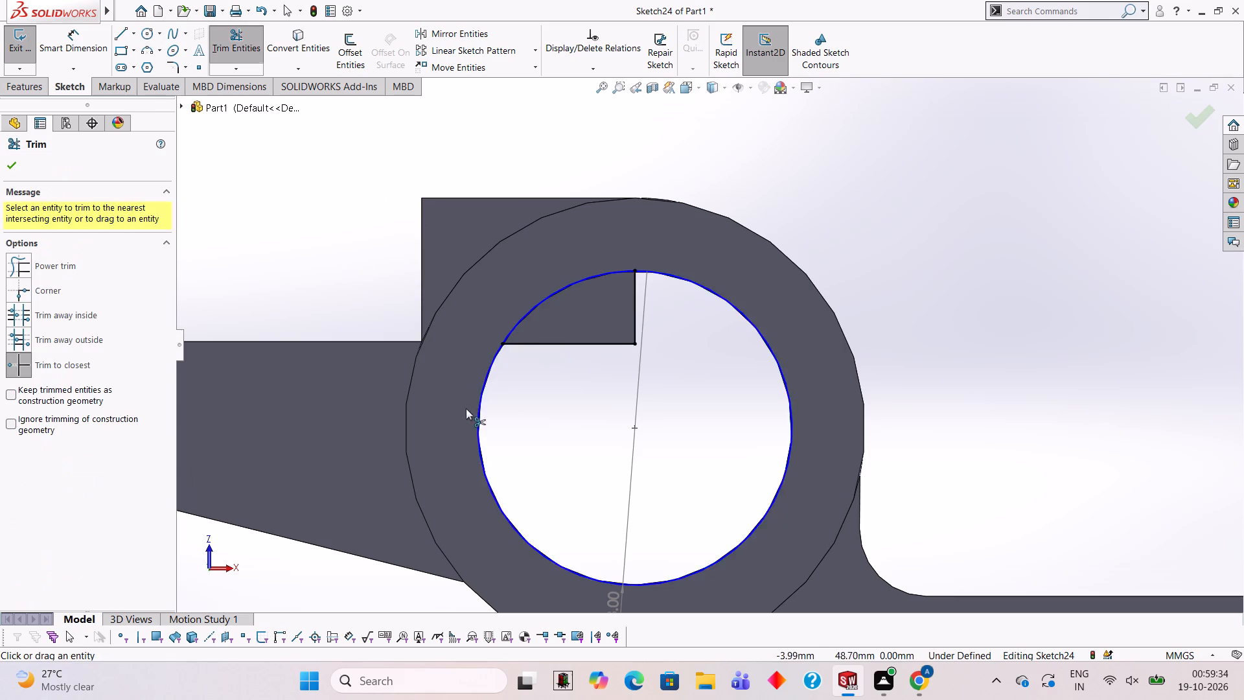
{"action": "left_click", "coordinate": [480, 436]}
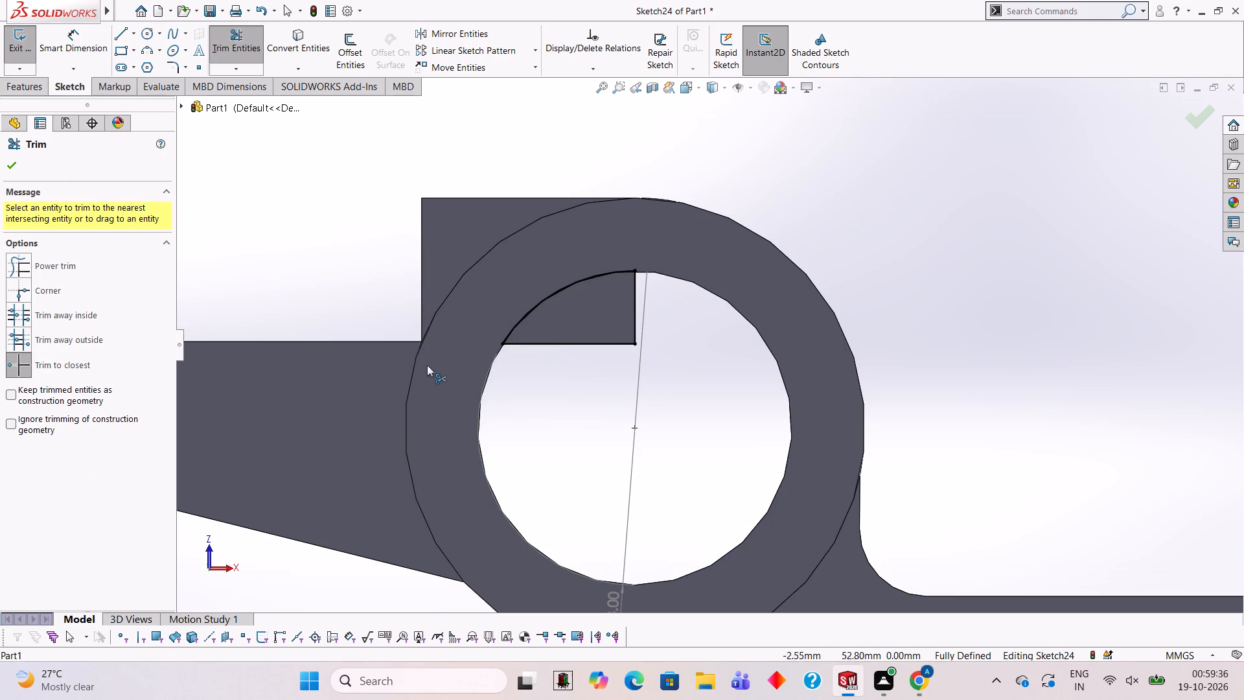
Extrude-cut the closed profile 20 mm blind upward to clear the corner block material from the bore.
{"action": "left_click", "coordinate": [14, 89]}
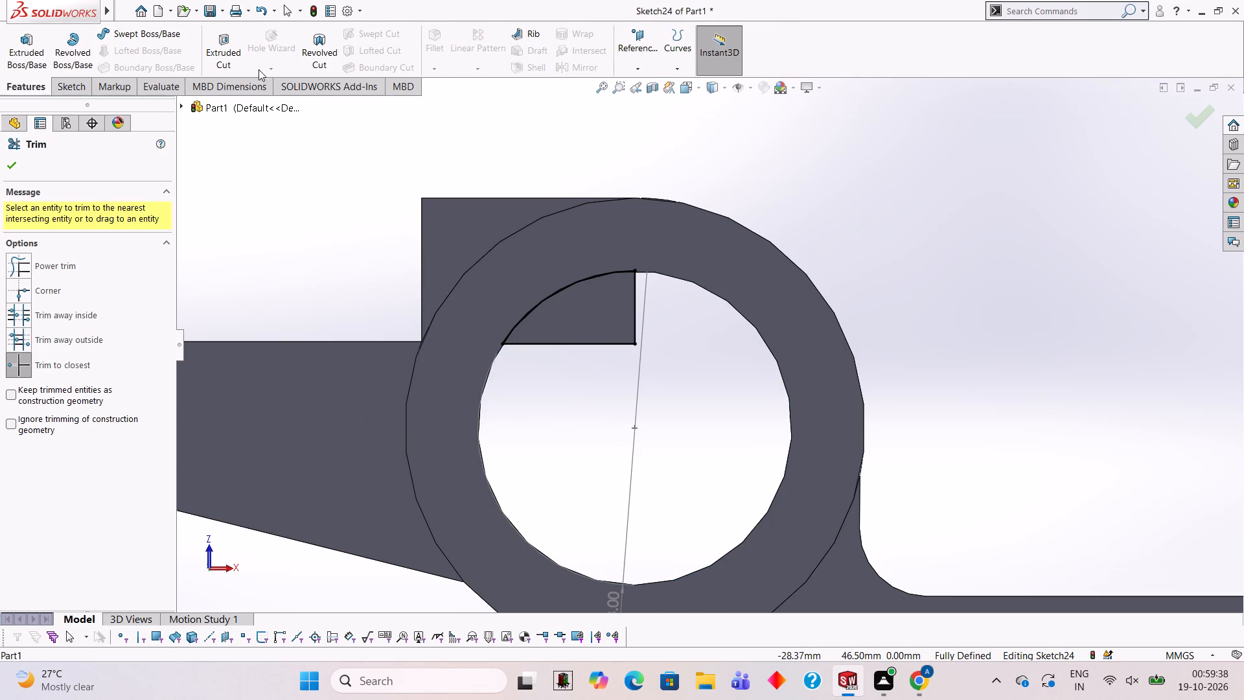
{"action": "left_click", "coordinate": [233, 44]}
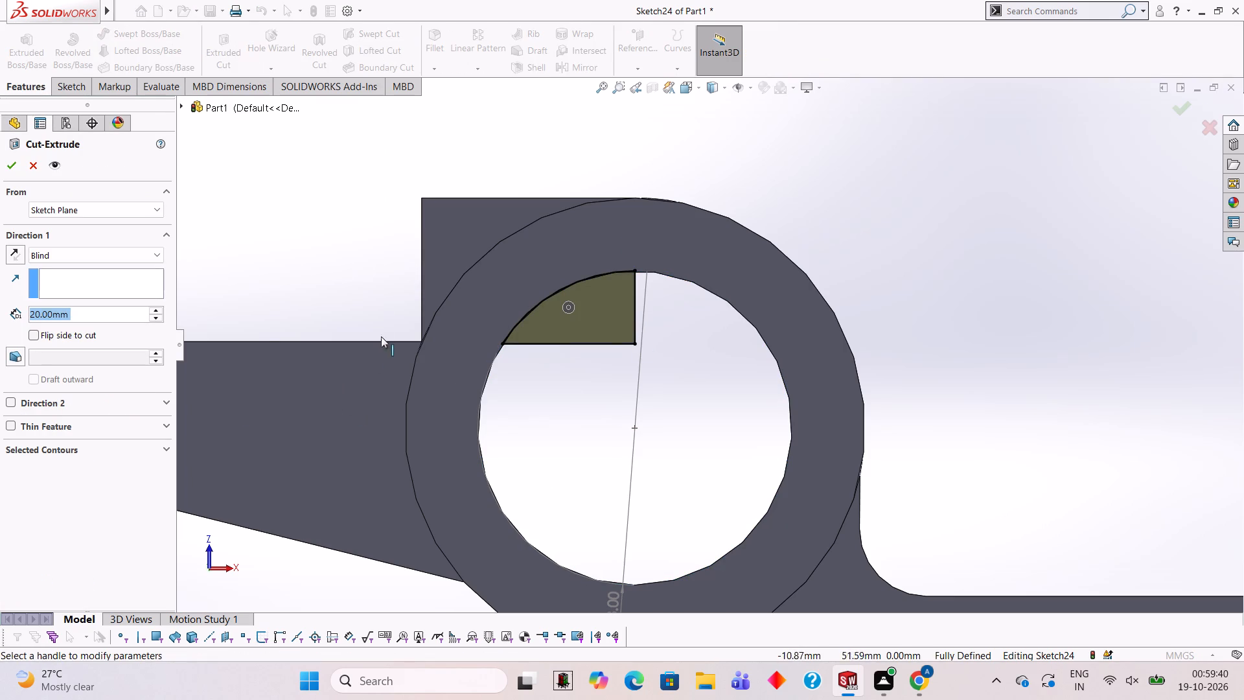
{"action": "middle_click_drag", "start_coordinate": [387, 312], "coordinate": [382, 520]}
{"action": "scroll", "coordinate": [392, 224], "scroll_direction": "up", "scroll_amount": 3}
{"action": "middle_click_drag", "start_coordinate": [395, 233], "coordinate": [400, 360]}
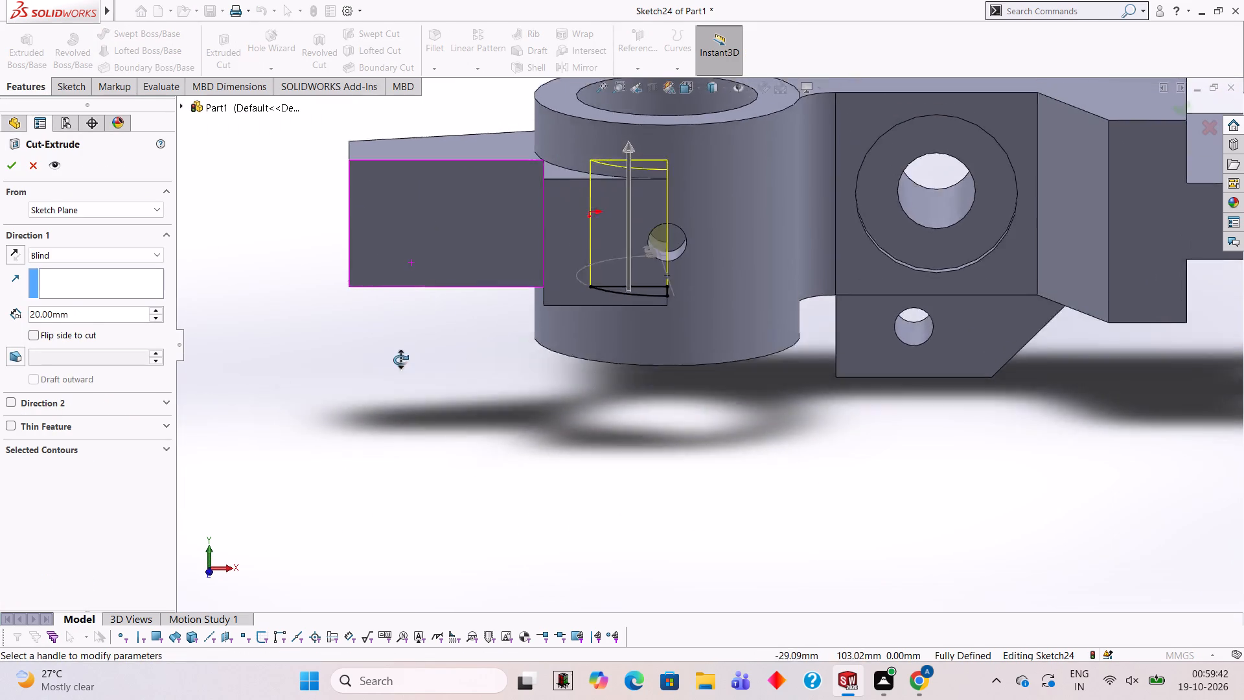
{"action": "middle_click_drag", "start_coordinate": [400, 360], "coordinate": [399, 317]}
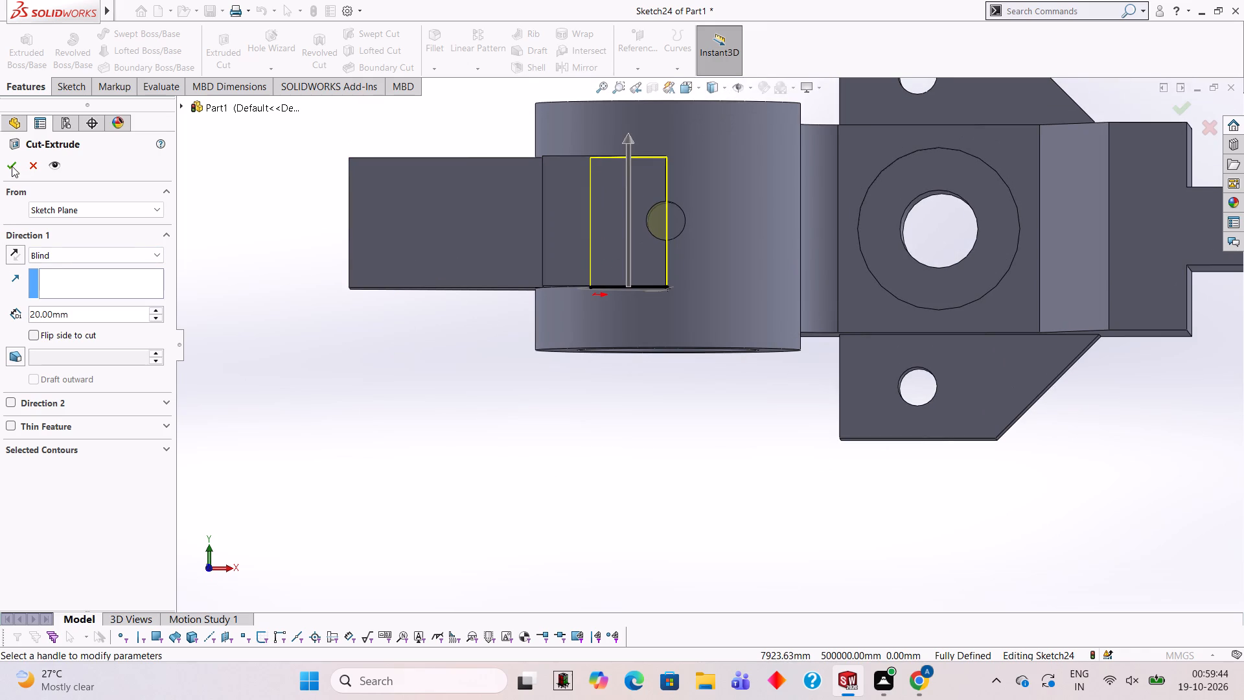
{"action": "left_click", "coordinate": [12, 166]}
{"action": "left_click", "coordinate": [271, 256]}
Inspect the whole bracket from all sides, checking the cleared bore, the cross hole and the mounting features.
{"action": "scroll", "coordinate": [564, 425], "scroll_direction": "up", "scroll_amount": 1}
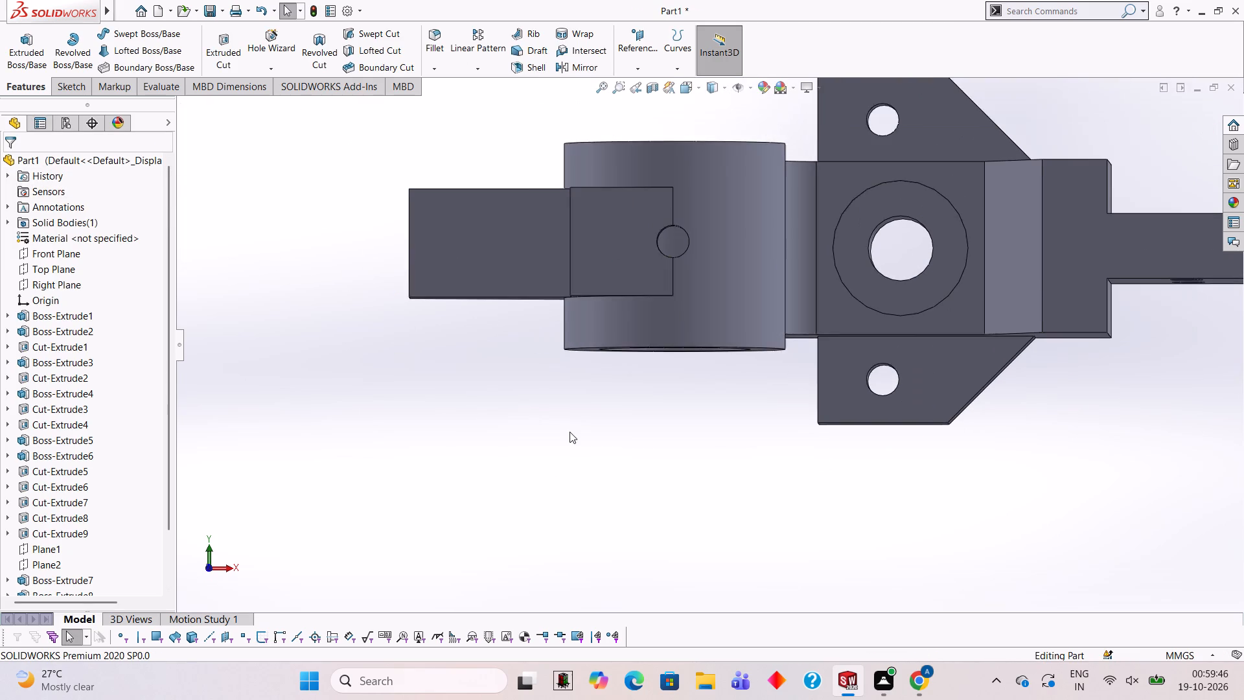
{"action": "middle_click_drag", "start_coordinate": [570, 432], "coordinate": [565, 425]}
{"action": "scroll", "coordinate": [564, 416], "scroll_direction": "up", "scroll_amount": 2}
{"action": "middle_click_drag", "start_coordinate": [697, 508], "coordinate": [644, 310]}
{"action": "scroll", "coordinate": [652, 348], "scroll_direction": "up", "scroll_amount": 3}
{"action": "middle_click_drag", "start_coordinate": [609, 367], "coordinate": [544, 363]}
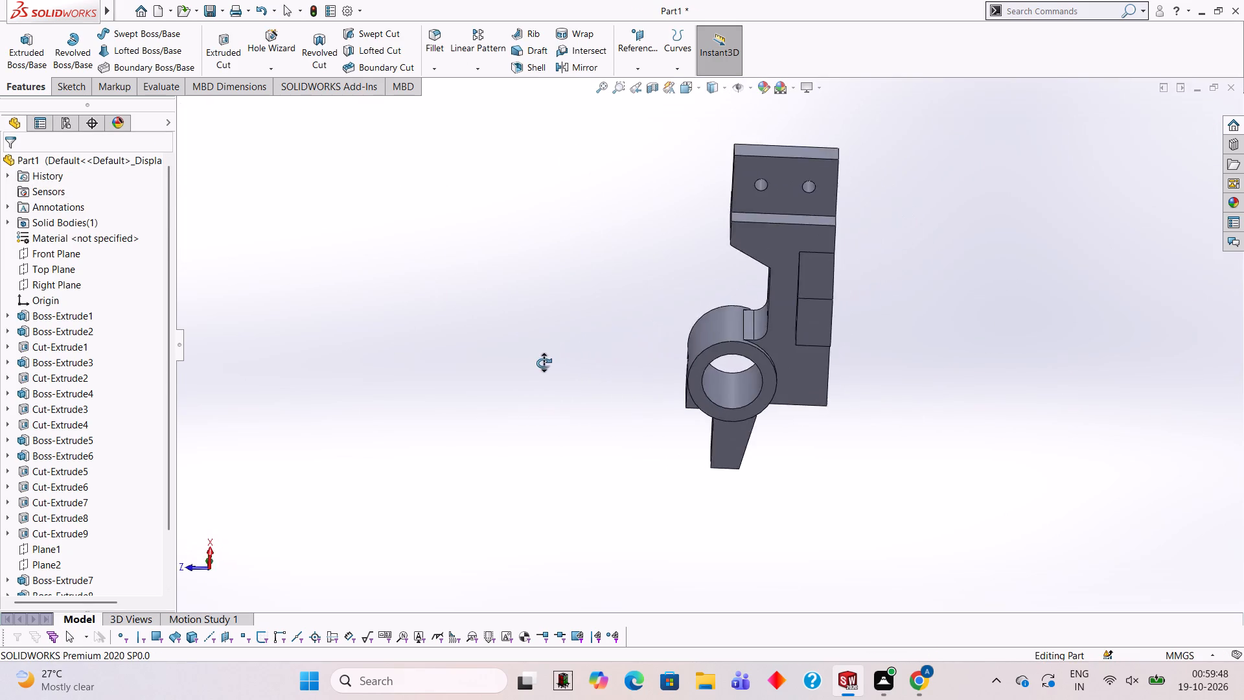
{"action": "middle_click_drag", "start_coordinate": [544, 363], "coordinate": [739, 415]}
{"action": "scroll", "coordinate": [703, 250], "scroll_direction": "up", "scroll_amount": 3}
{"action": "scroll", "coordinate": [706, 256], "scroll_direction": "down", "scroll_amount": 4}
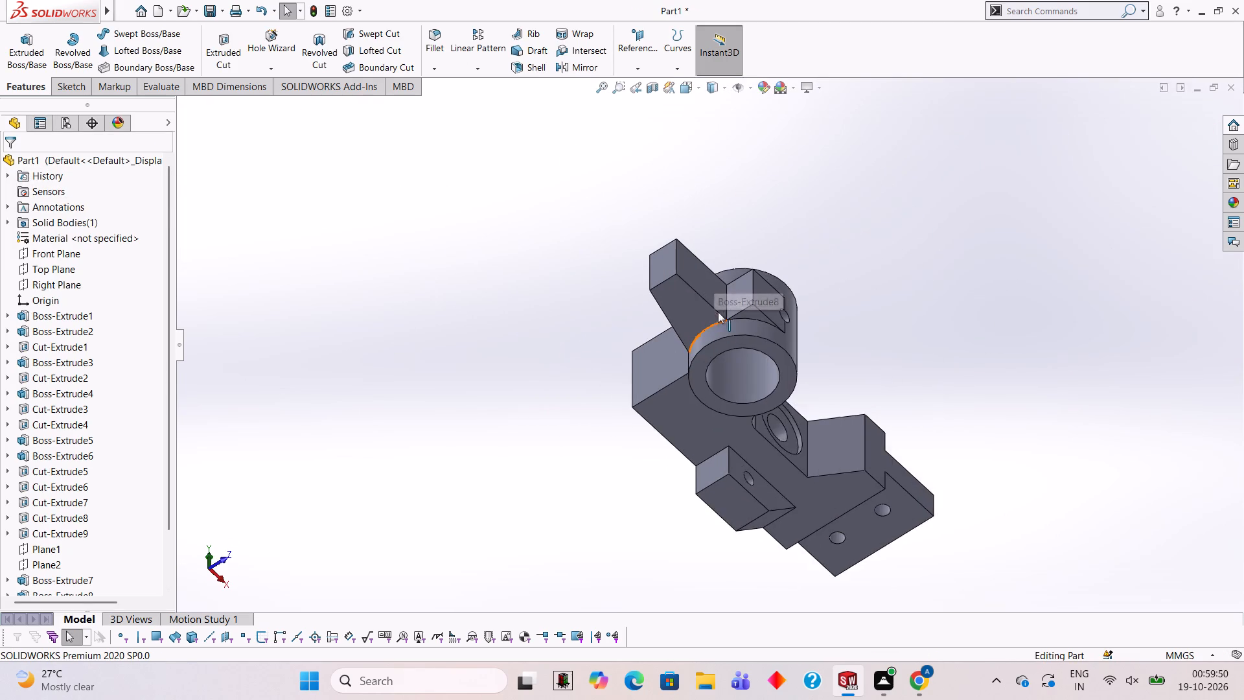
{"action": "scroll", "coordinate": [718, 312], "scroll_direction": "down", "scroll_amount": 2}
{"action": "scroll", "coordinate": [738, 360], "scroll_direction": "down", "scroll_amount": 1}
{"action": "middle_click_drag", "start_coordinate": [736, 371], "coordinate": [643, 428]}
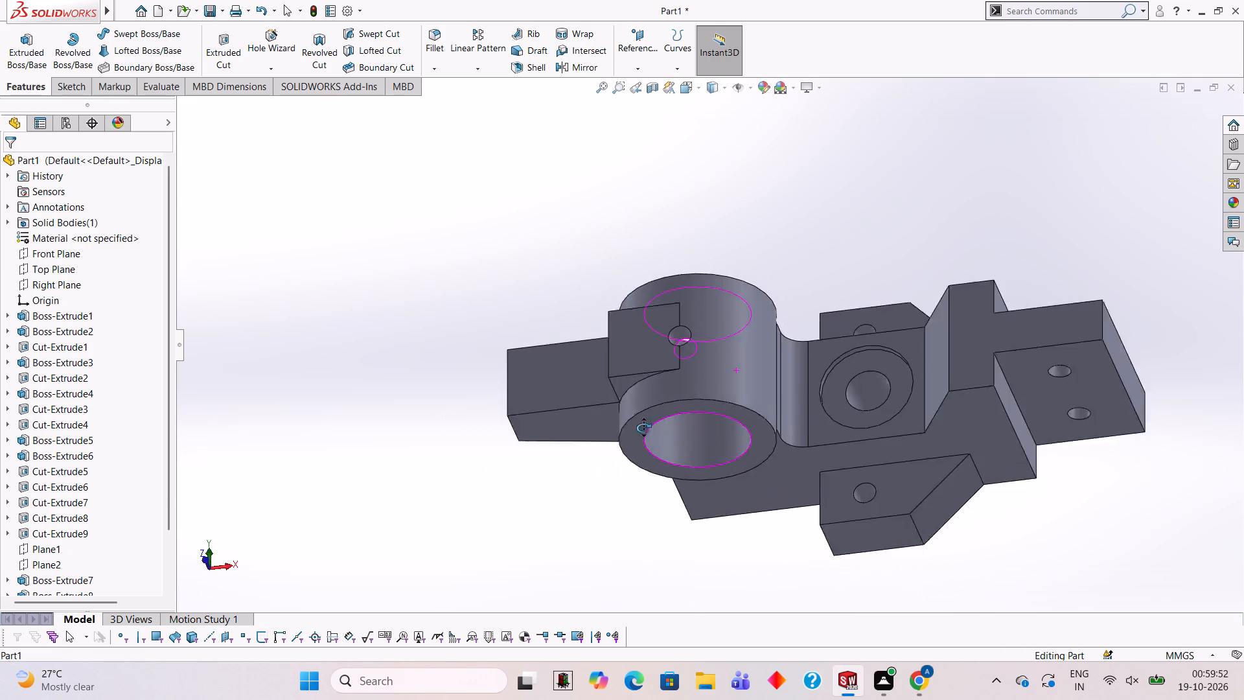
{"action": "middle_click_drag", "start_coordinate": [643, 428], "coordinate": [616, 399]}
{"action": "scroll", "coordinate": [687, 450], "scroll_direction": "up", "scroll_amount": 3}
{"action": "scroll", "coordinate": [781, 361], "scroll_direction": "down", "scroll_amount": 1}
{"action": "middle_click_drag", "start_coordinate": [783, 375], "coordinate": [806, 485]}
{"action": "scroll", "coordinate": [796, 426], "scroll_direction": "up", "scroll_amount": 3}
{"action": "scroll", "coordinate": [754, 397], "scroll_direction": "down", "scroll_amount": 1}
{"action": "middle_click_drag", "start_coordinate": [736, 391], "coordinate": [717, 396]}
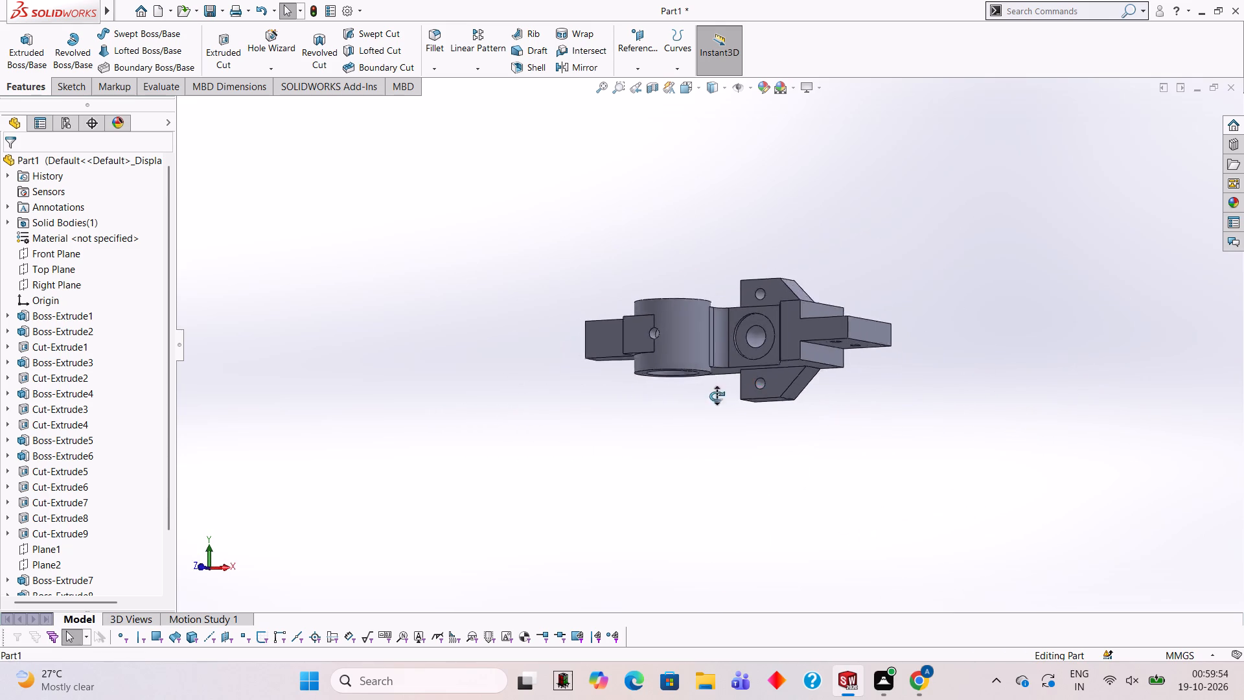
{"action": "middle_click_drag", "start_coordinate": [717, 396], "coordinate": [702, 475]}
{"action": "scroll", "coordinate": [697, 432], "scroll_direction": "up", "scroll_amount": 2}
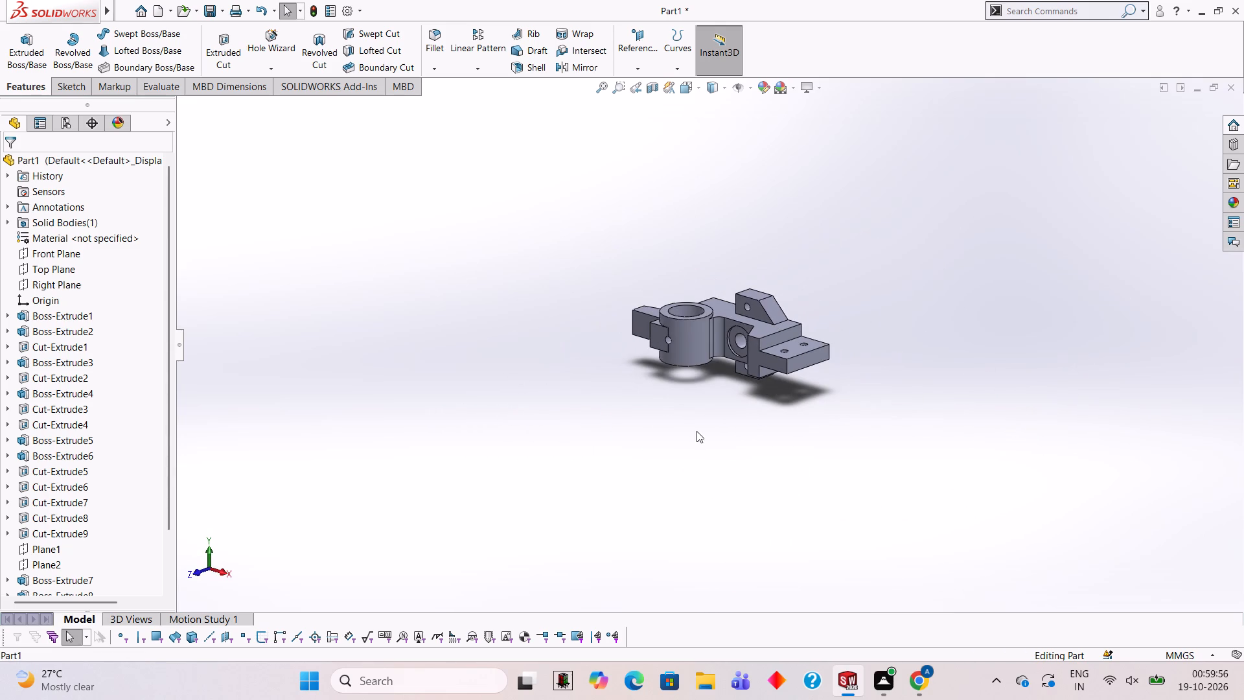
{"action": "middle_click_drag", "start_coordinate": [761, 322], "coordinate": [769, 310]}
{"action": "scroll", "coordinate": [776, 334], "scroll_direction": "down", "scroll_amount": 6}
{"action": "middle_click_drag", "start_coordinate": [588, 373], "coordinate": [614, 255]}
{"action": "scroll", "coordinate": [588, 373], "scroll_direction": "down", "scroll_amount": 1}
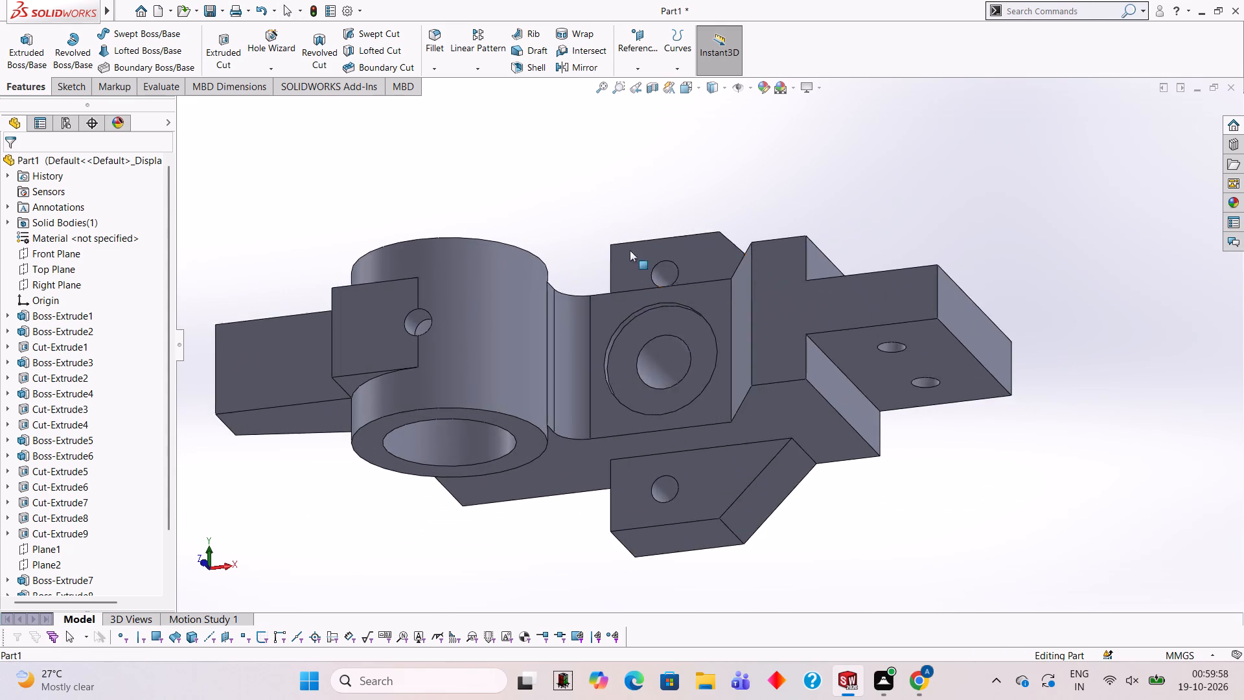
{"action": "scroll", "coordinate": [667, 400], "scroll_direction": "down", "scroll_amount": 1}
{"action": "scroll", "coordinate": [664, 397], "scroll_direction": "up", "scroll_amount": 3}
{"action": "scroll", "coordinate": [659, 391], "scroll_direction": "down", "scroll_amount": 3}
{"action": "middle_click_drag", "start_coordinate": [634, 460], "coordinate": [686, 273]}
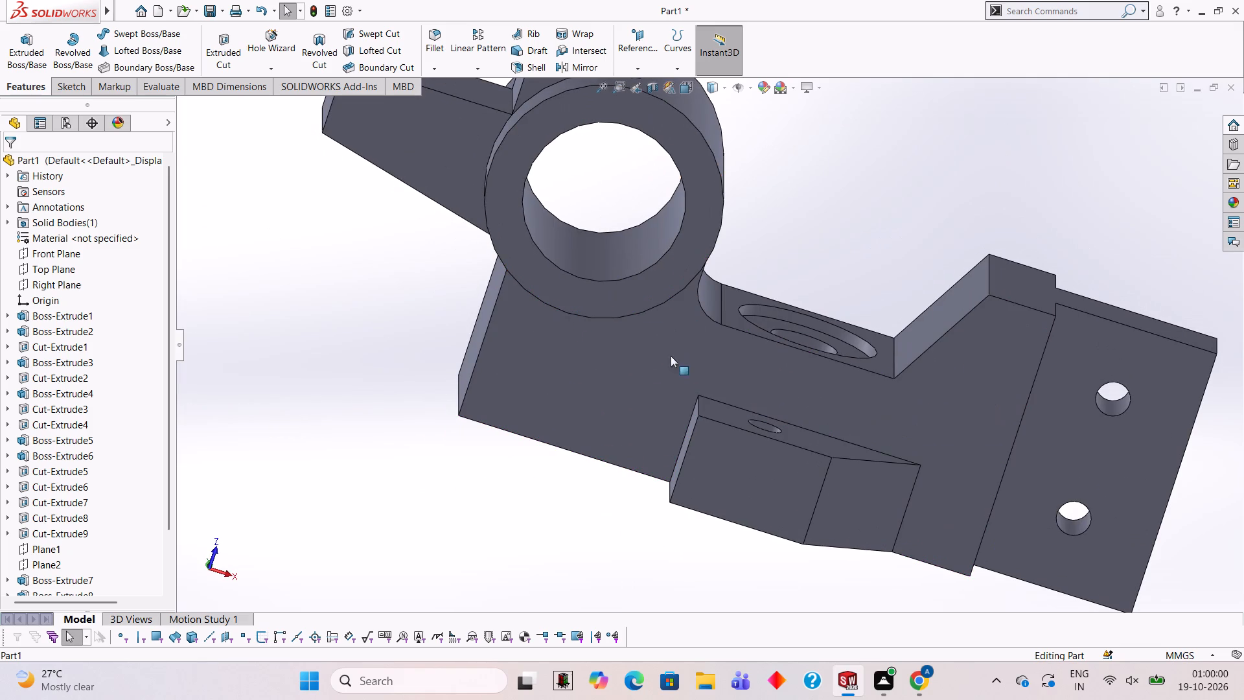
Inspect the bracket from several angles, examining the cylinder bore, counterbored hole, side wings and end plate holes.
{"action": "scroll", "coordinate": [789, 262], "scroll_direction": "down", "scroll_amount": 1}
{"action": "middle_click_drag", "start_coordinate": [785, 267], "coordinate": [761, 379]}
{"action": "scroll", "coordinate": [779, 386], "scroll_direction": "up", "scroll_amount": 3}
{"action": "scroll", "coordinate": [816, 397], "scroll_direction": "down", "scroll_amount": 2}
{"action": "middle_click_drag", "start_coordinate": [796, 398], "coordinate": [796, 467]}
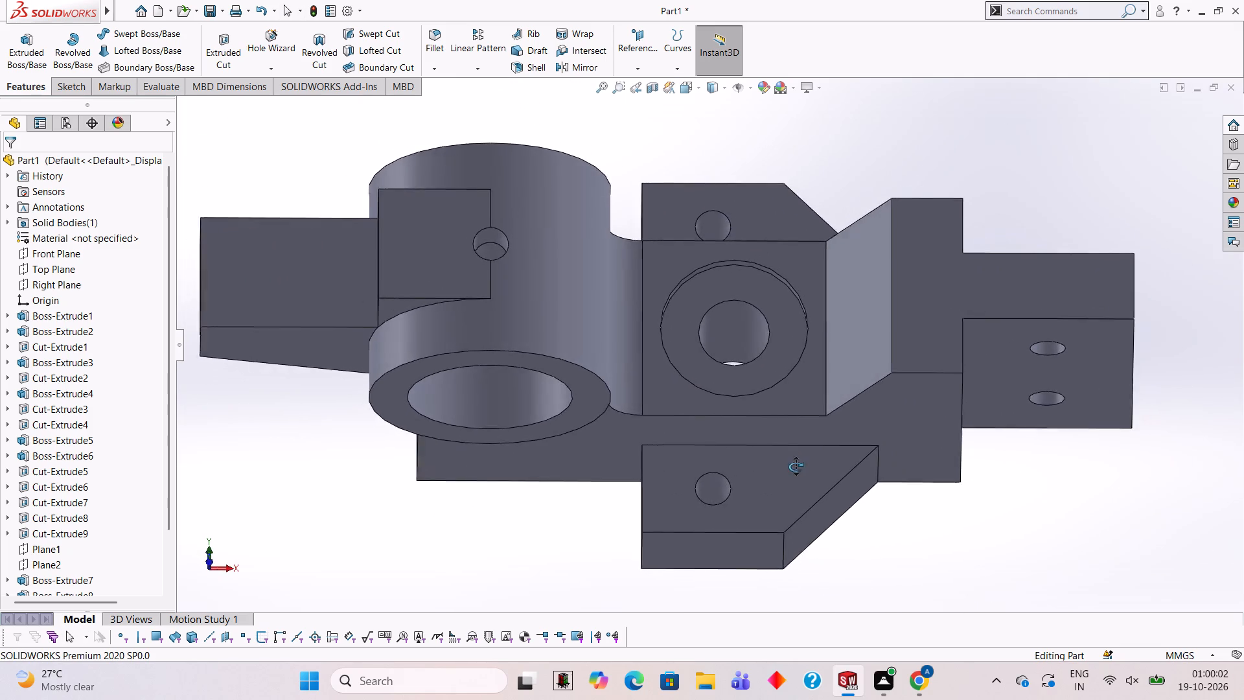
{"action": "middle_click_drag", "start_coordinate": [796, 467], "coordinate": [766, 472]}
{"action": "scroll", "coordinate": [701, 445], "scroll_direction": "up", "scroll_amount": 2}
{"action": "scroll", "coordinate": [598, 400], "scroll_direction": "down", "scroll_amount": 2}
{"action": "middle_click_drag", "start_coordinate": [607, 395], "coordinate": [599, 292]}
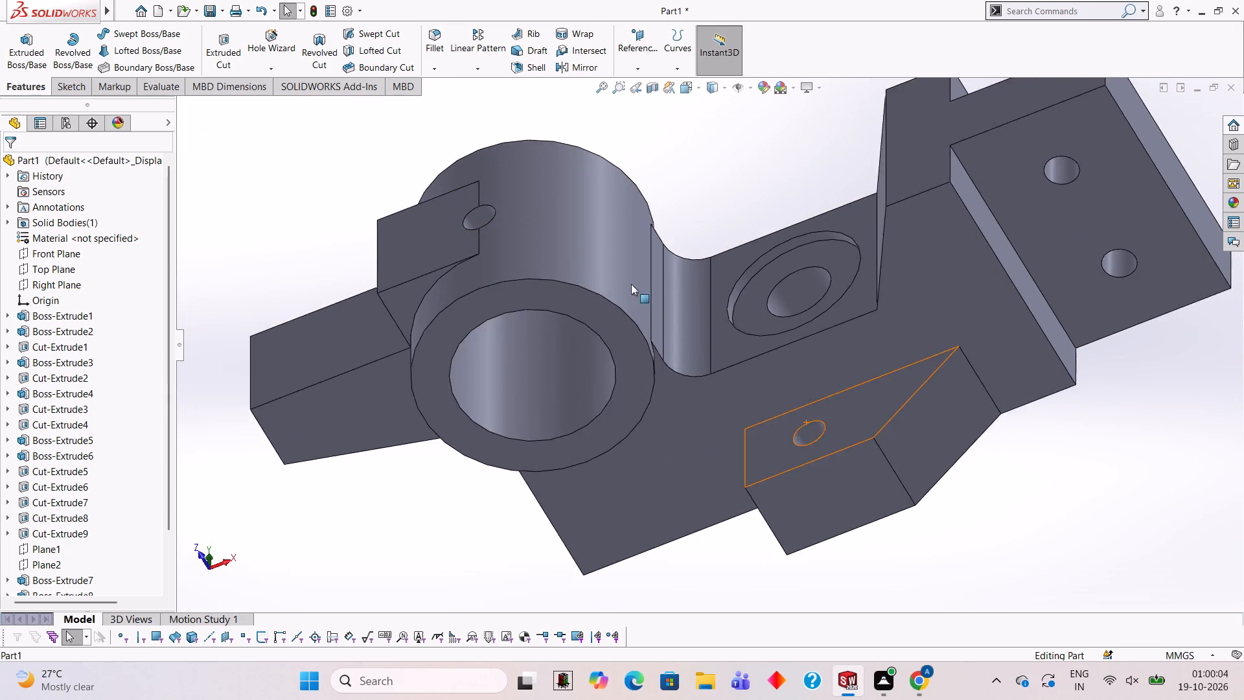
{"action": "scroll", "coordinate": [665, 310], "scroll_direction": "up", "scroll_amount": 2}
{"action": "middle_click_drag", "start_coordinate": [697, 336], "coordinate": [724, 358]}
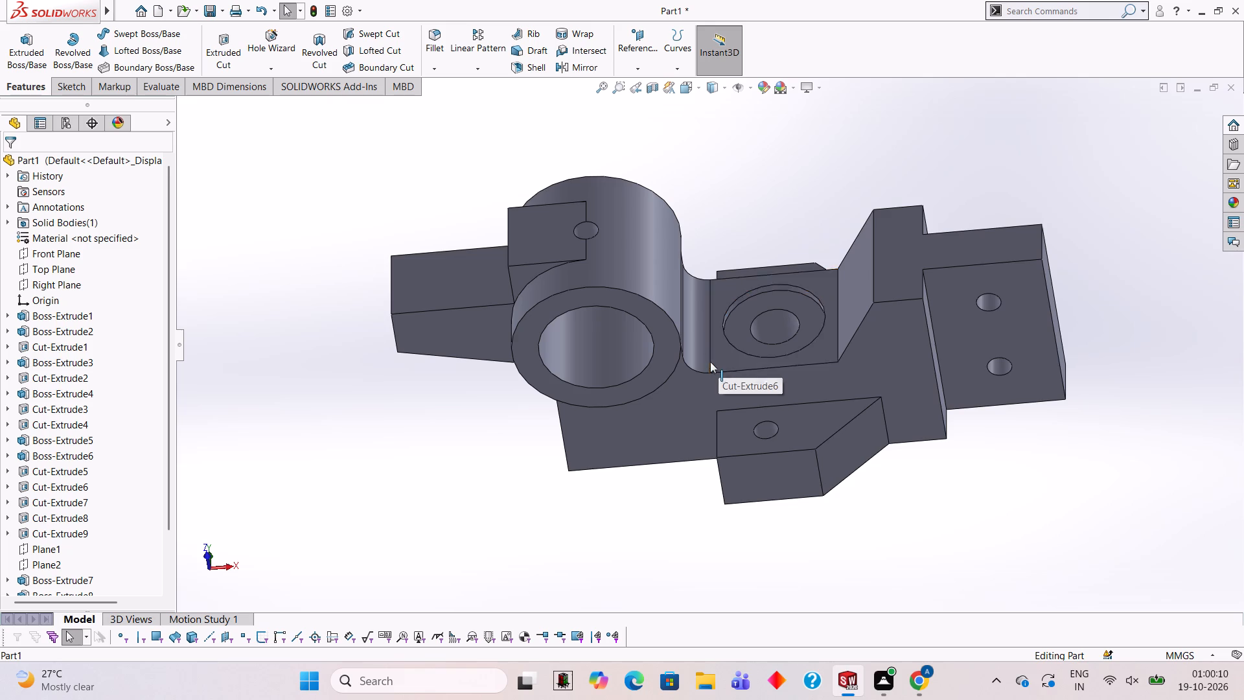
{"action": "scroll", "coordinate": [714, 363], "scroll_direction": "up", "scroll_amount": 1}
{"action": "scroll", "coordinate": [714, 363], "scroll_direction": "down", "scroll_amount": 1}
{"action": "middle_click_drag", "start_coordinate": [793, 485], "coordinate": [774, 379]}
{"action": "scroll", "coordinate": [774, 379], "scroll_direction": "down", "scroll_amount": 1}
{"action": "scroll", "coordinate": [807, 265], "scroll_direction": "up", "scroll_amount": 1}
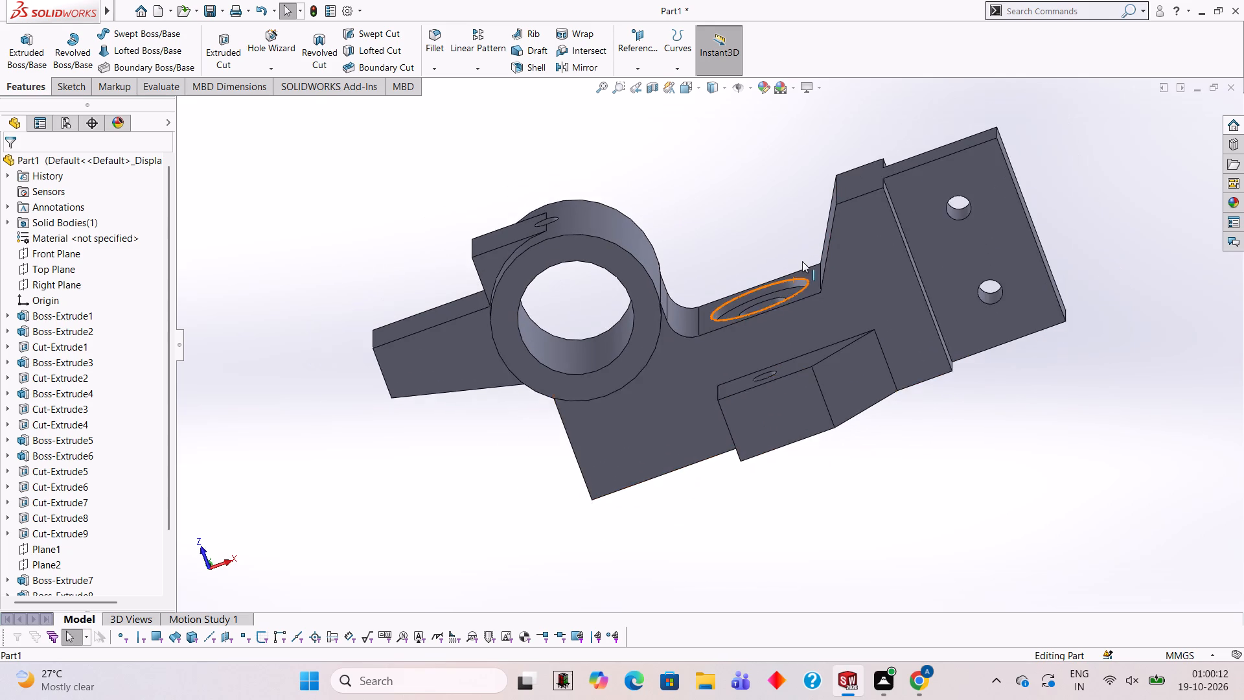
{"action": "scroll", "coordinate": [807, 274], "scroll_direction": "down", "scroll_amount": 1}
Apply a green appearance from the Solid appearance category to the whole bracket body.
{"action": "left_click", "coordinate": [1230, 207]}
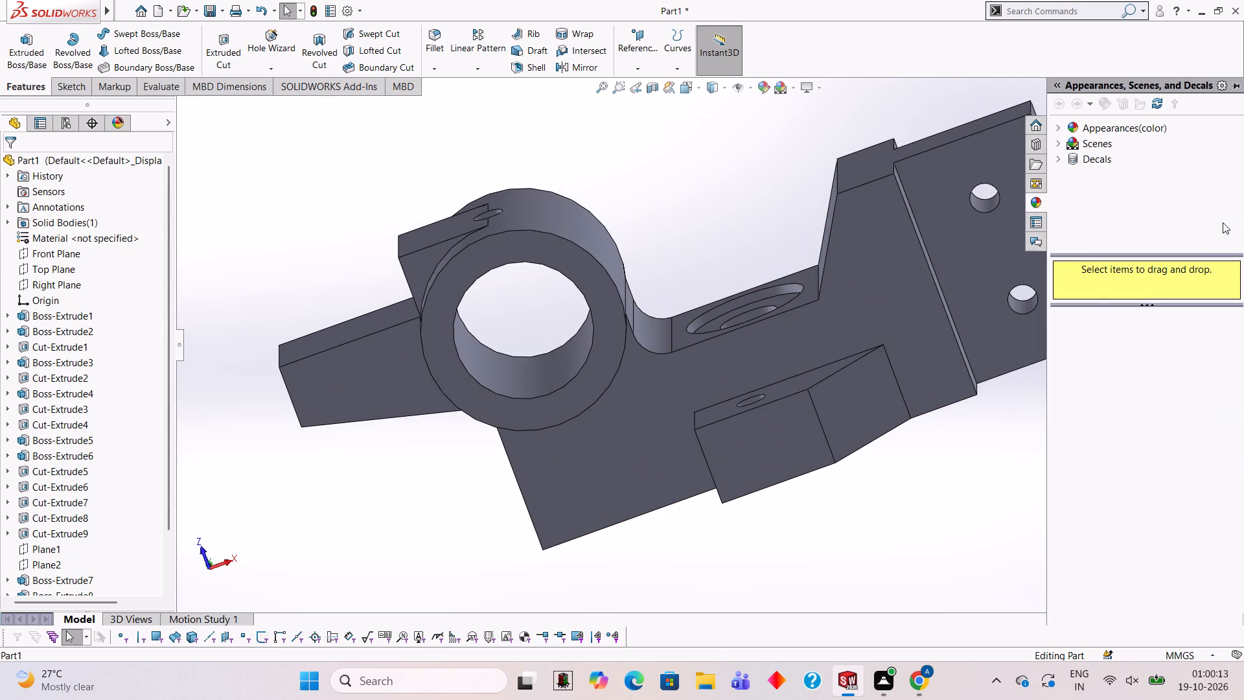
{"action": "left_click", "coordinate": [1059, 127]}
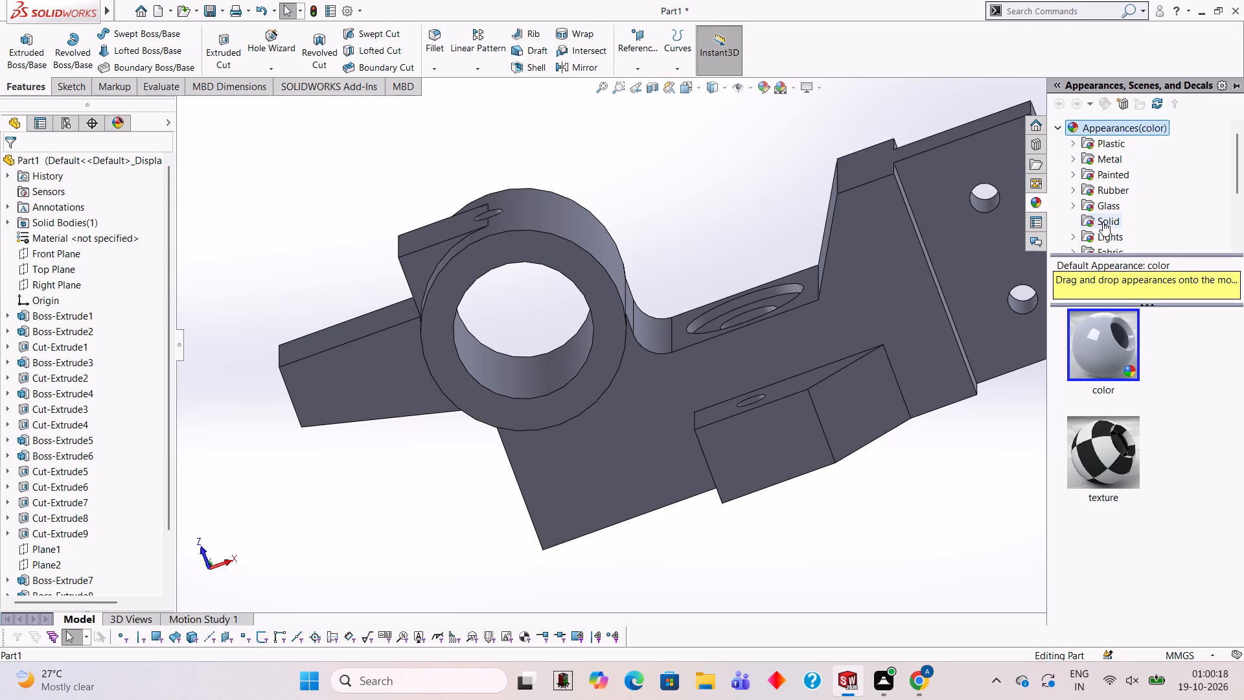
{"action": "left_click", "coordinate": [1103, 222]}
{"action": "scroll", "coordinate": [1116, 423], "scroll_direction": "down", "scroll_amount": 4}
{"action": "left_click_drag", "start_coordinate": [1101, 360], "coordinate": [776, 364]}
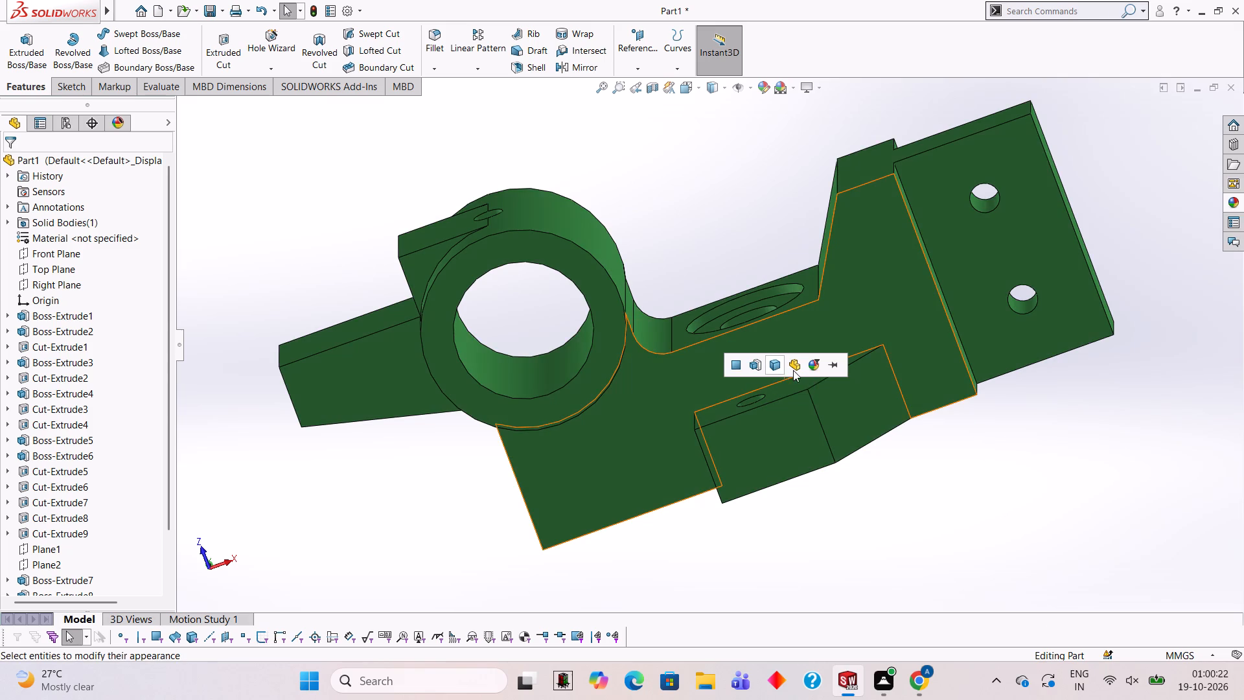
{"action": "left_click", "coordinate": [781, 366]}
Apply the Solid category's Pink appearance to the cylinder's large bore.
{"action": "middle_click_drag", "start_coordinate": [782, 274], "coordinate": [795, 356]}
{"action": "scroll", "coordinate": [780, 386], "scroll_direction": "up", "scroll_amount": 2}
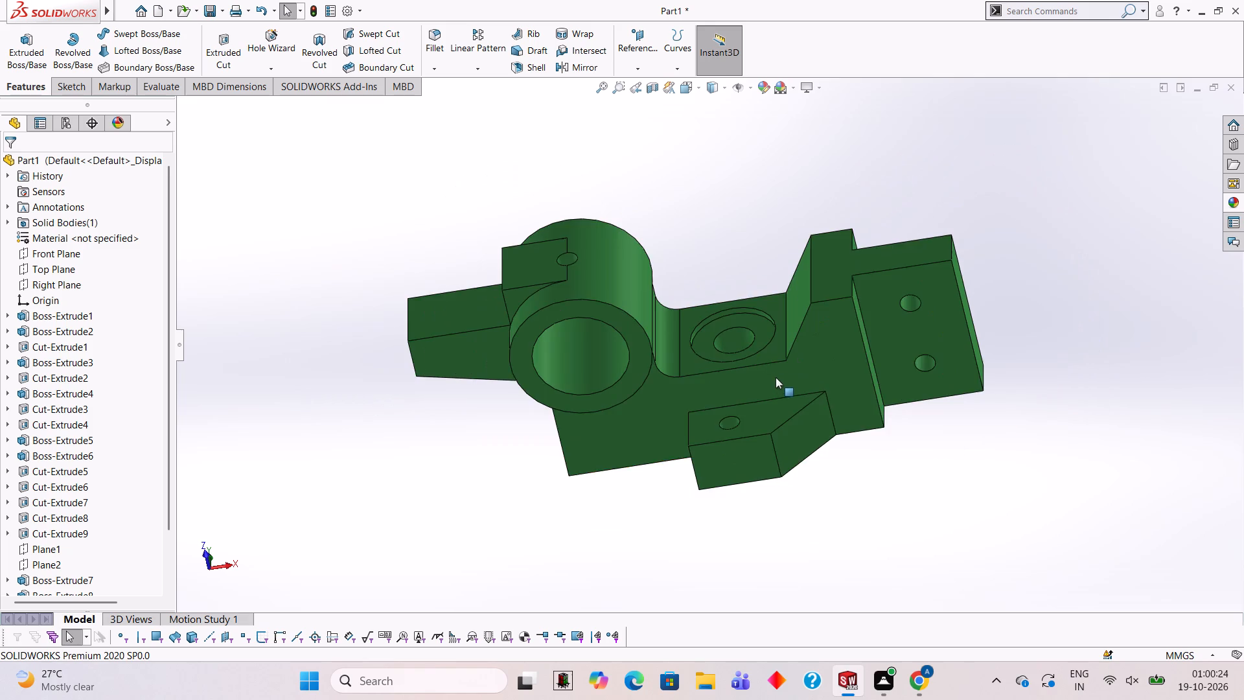
{"action": "scroll", "coordinate": [646, 338], "scroll_direction": "down", "scroll_amount": 2}
{"action": "left_click", "coordinate": [1234, 202]}
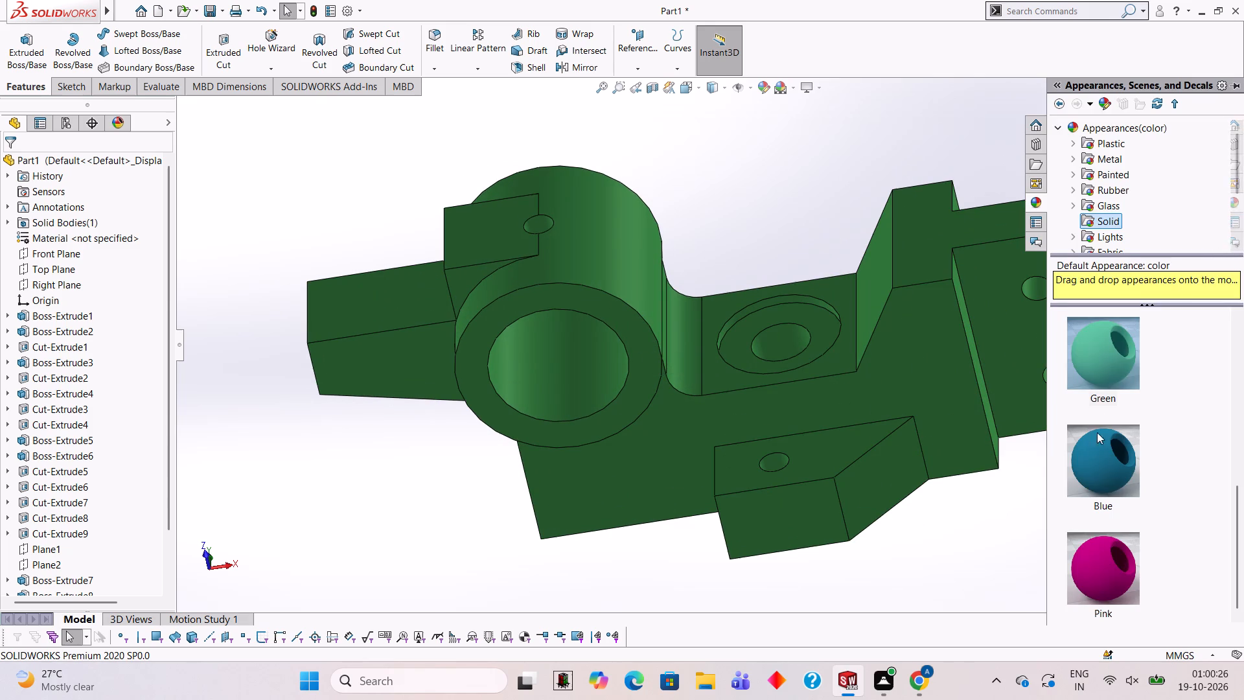
{"action": "scroll", "coordinate": [1105, 478], "scroll_direction": "down", "scroll_amount": 1}
{"action": "left_click_drag", "start_coordinate": [1106, 550], "coordinate": [551, 366]}
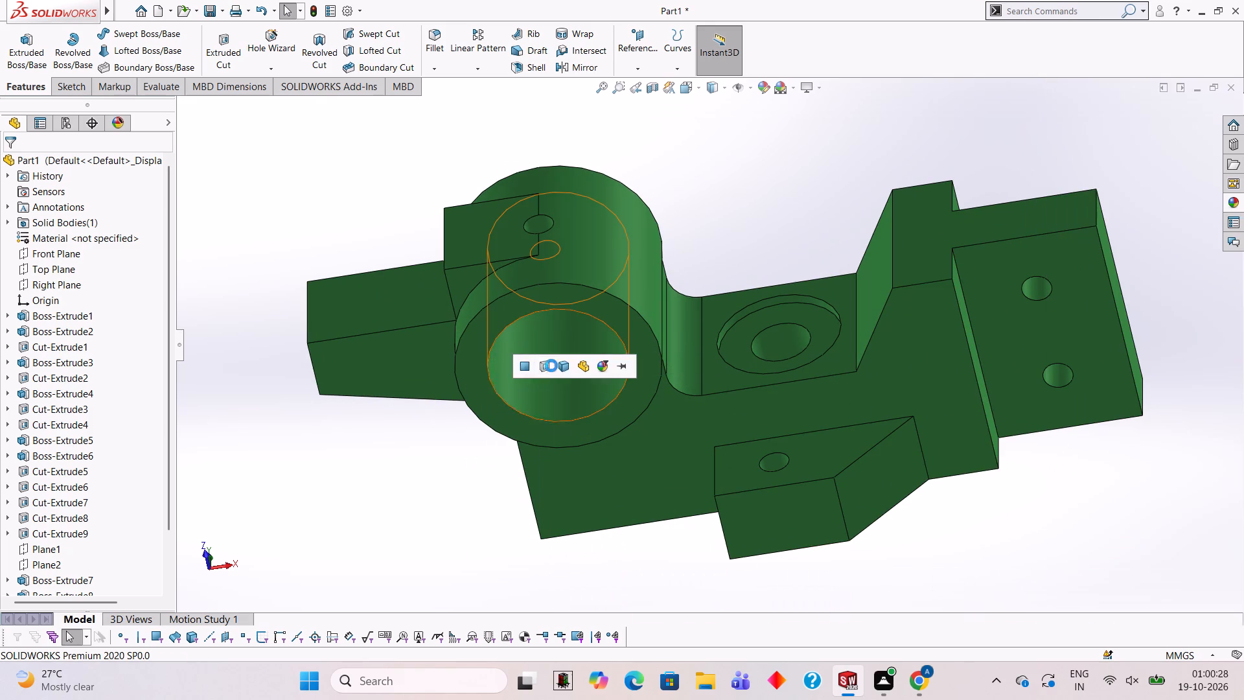
{"action": "left_click", "coordinate": [551, 366]}
Apply the Pink solid appearance to the through hole at the centre of the counterbore.
{"action": "middle_click_drag", "start_coordinate": [717, 353], "coordinate": [711, 431]}
{"action": "scroll", "coordinate": [720, 357], "scroll_direction": "down", "scroll_amount": 4}
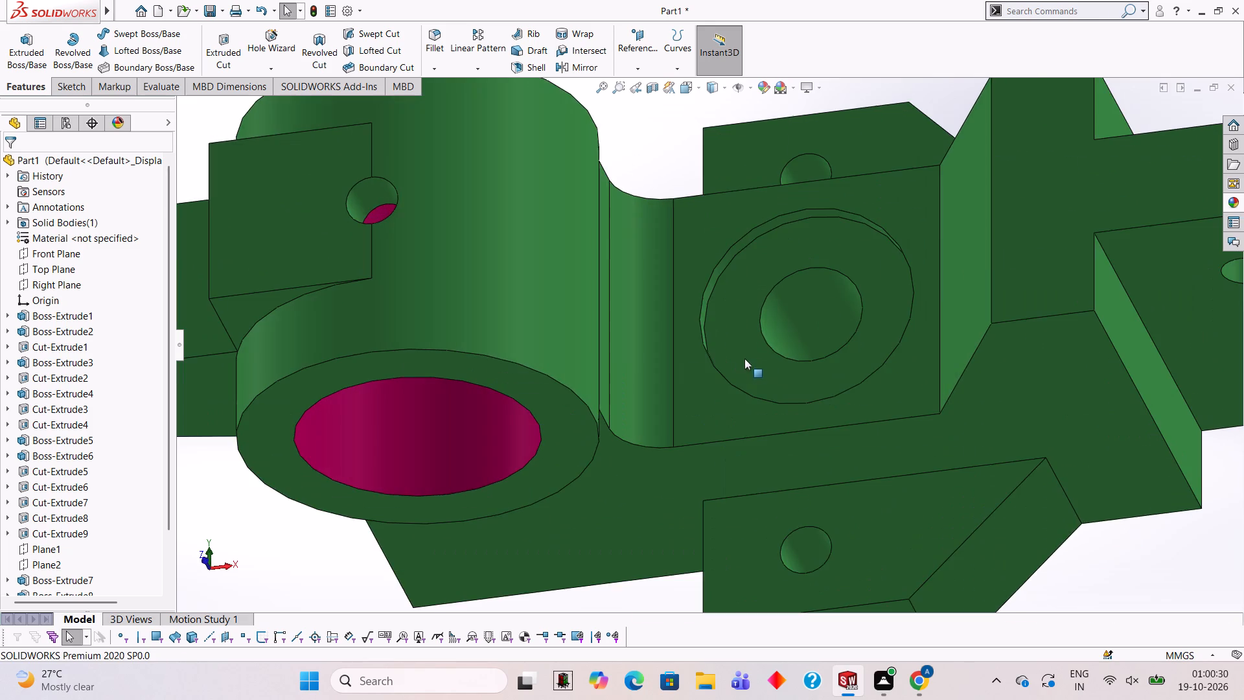
{"action": "left_click", "coordinate": [1227, 202]}
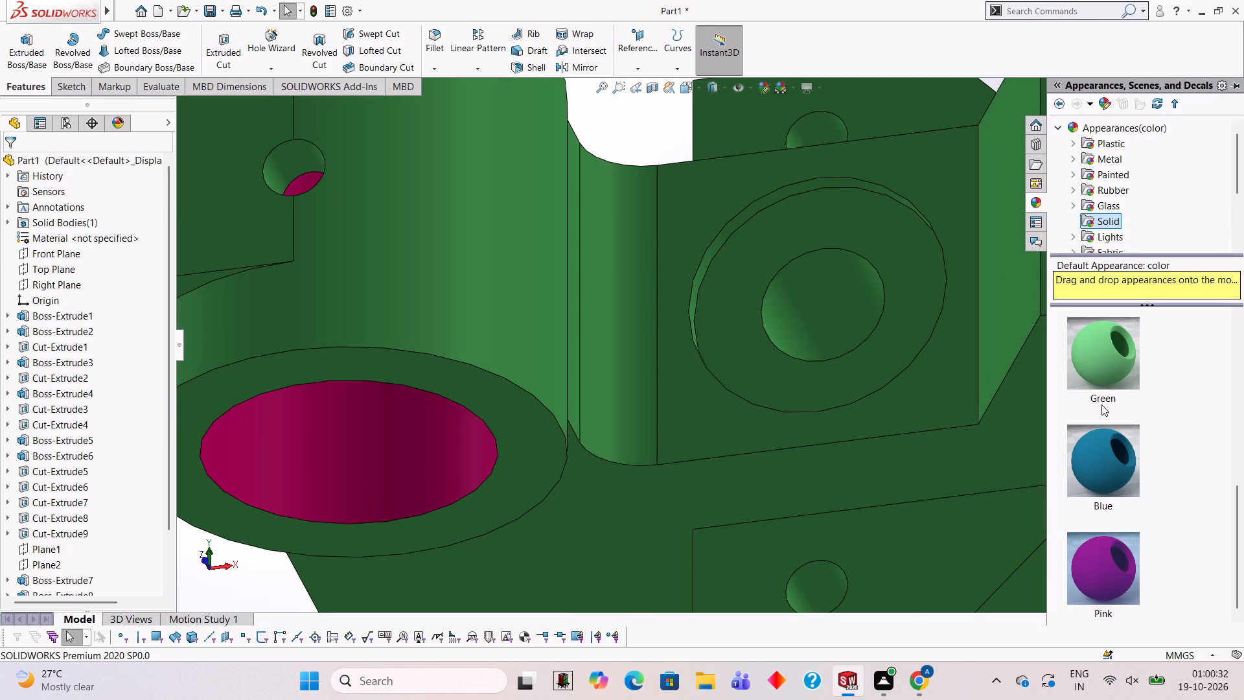
{"action": "left_click_drag", "start_coordinate": [1105, 574], "coordinate": [796, 280]}
{"action": "left_click", "coordinate": [796, 280]}
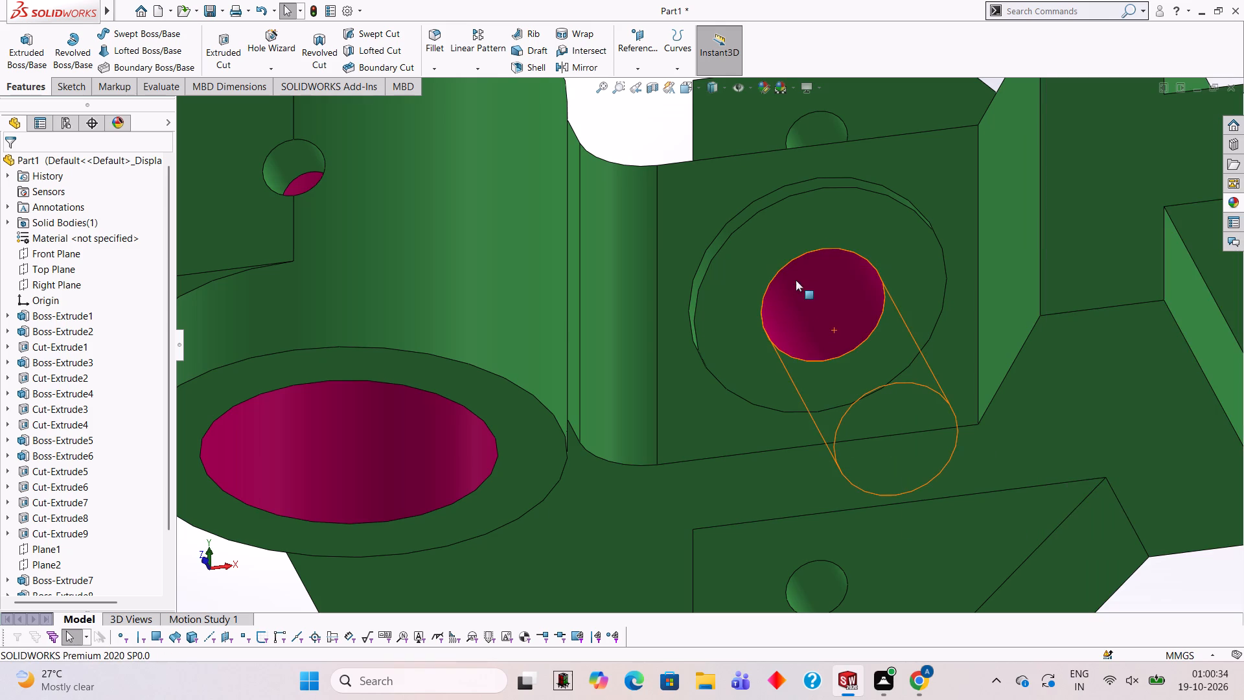
Apply the Yellow solid appearance to the counterbore feature around the pink central hole.
{"action": "left_click", "coordinate": [1235, 204]}
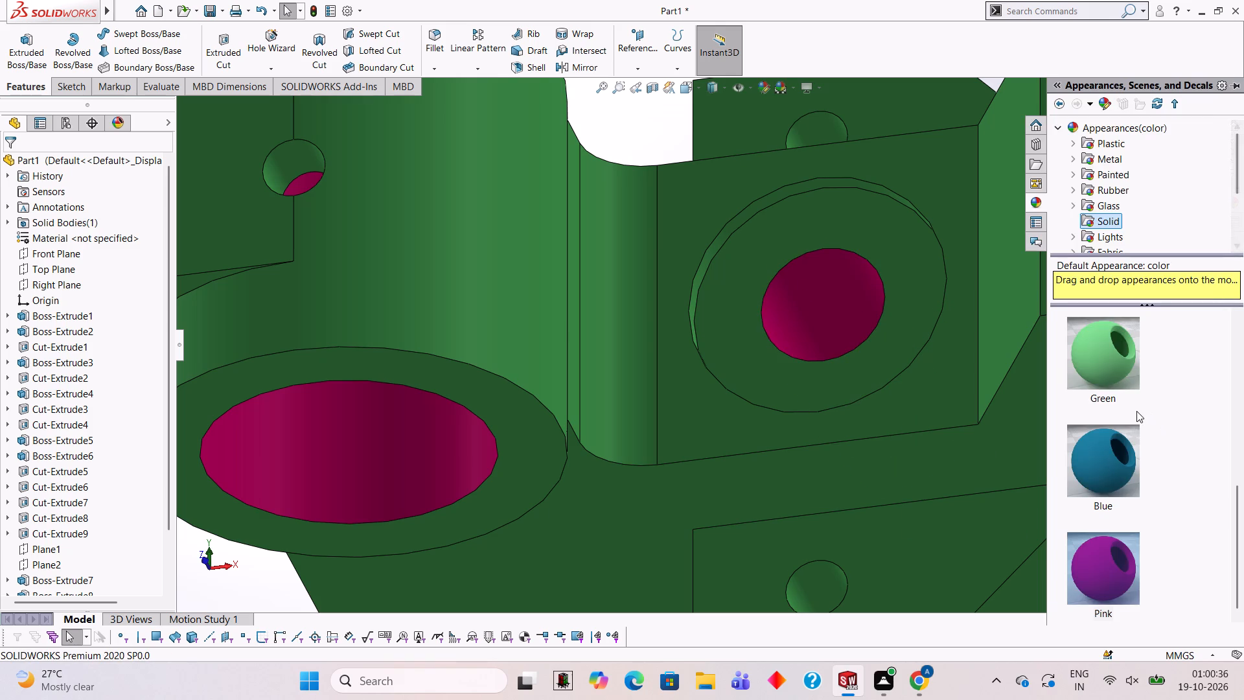
{"action": "scroll", "coordinate": [1135, 410], "scroll_direction": "up", "scroll_amount": 2}
{"action": "scroll", "coordinate": [1119, 460], "scroll_direction": "down", "scroll_amount": 1}
{"action": "left_click_drag", "start_coordinate": [1107, 404], "coordinate": [728, 250]}
{"action": "left_click", "coordinate": [728, 250]}
Apply the Pink solid appearance to only the cylindrical side wall face of the yellow counterbore.
{"action": "scroll", "coordinate": [867, 402], "scroll_direction": "up", "scroll_amount": 2}
{"action": "scroll", "coordinate": [865, 391], "scroll_direction": "down", "scroll_amount": 2}
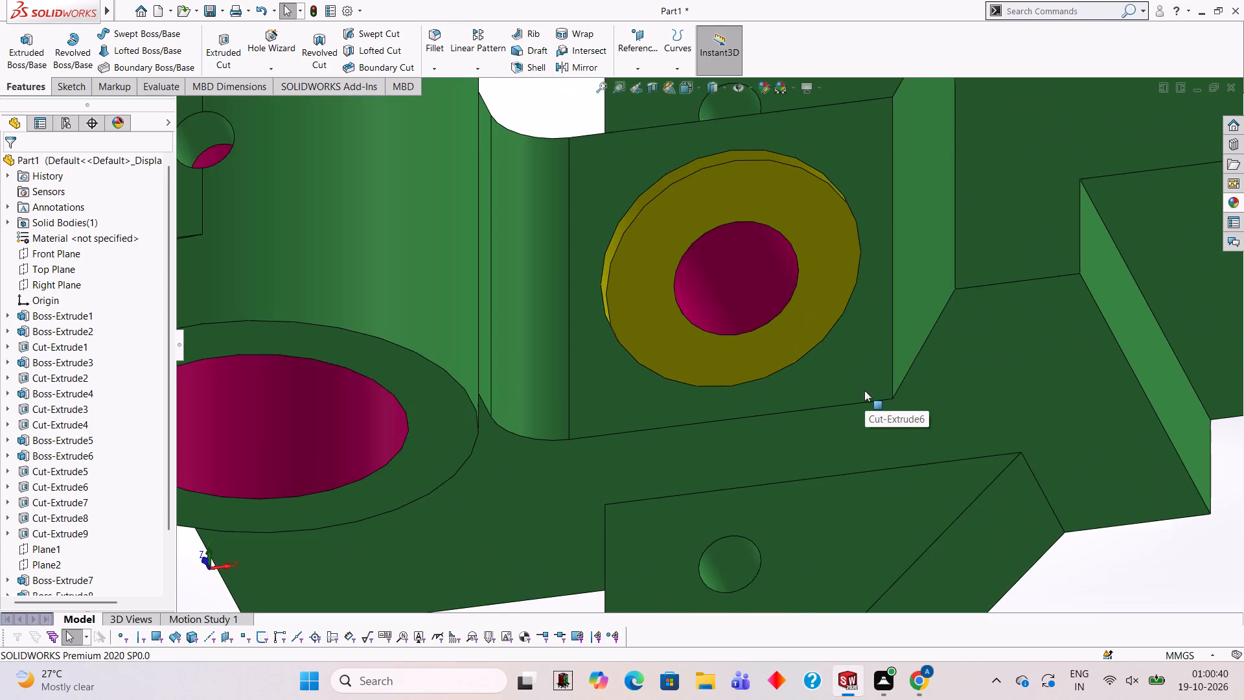
{"action": "scroll", "coordinate": [866, 388], "scroll_direction": "up", "scroll_amount": 3}
{"action": "middle_click_drag", "start_coordinate": [795, 267], "coordinate": [755, 276]}
{"action": "scroll", "coordinate": [744, 277], "scroll_direction": "down", "scroll_amount": 4}
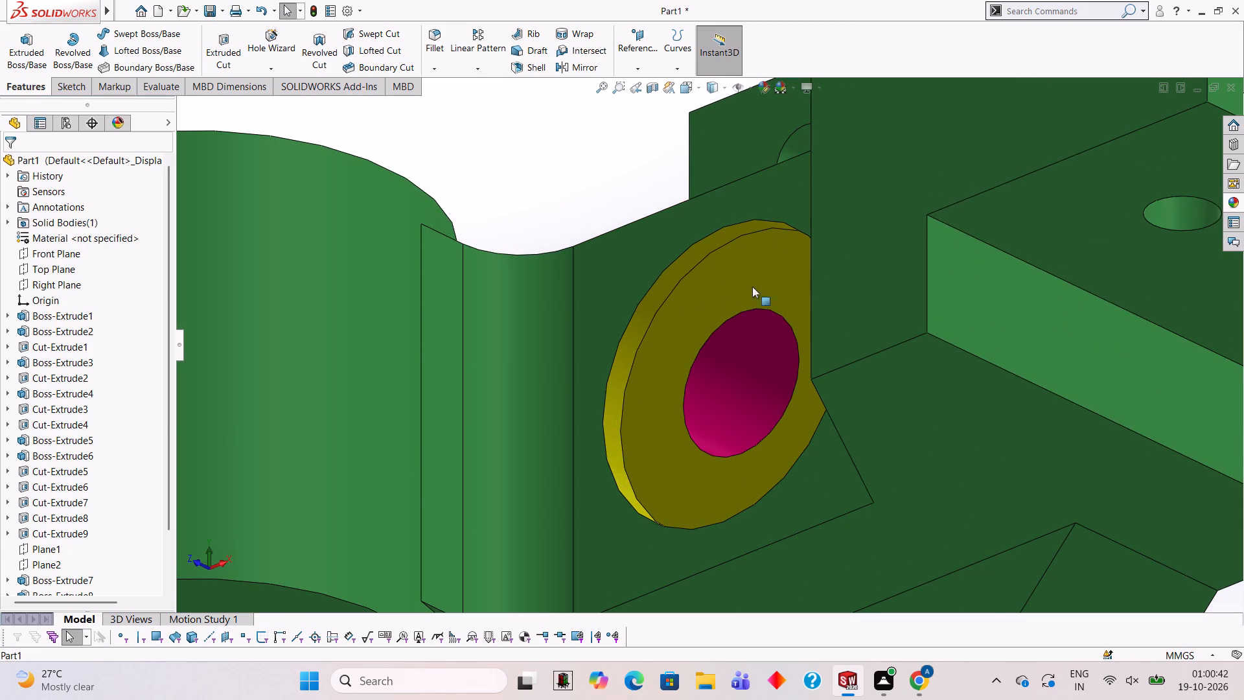
{"action": "left_click", "coordinate": [1232, 203]}
{"action": "scroll", "coordinate": [1129, 410], "scroll_direction": "down", "scroll_amount": 2}
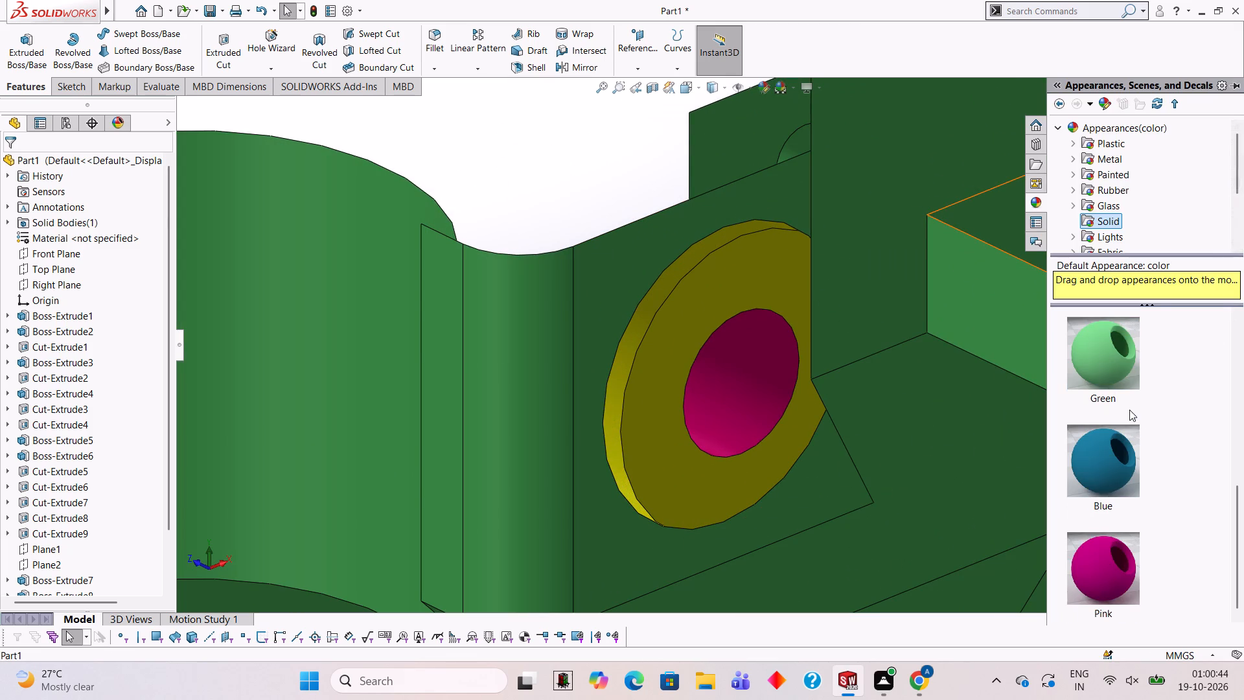
{"action": "scroll", "coordinate": [1098, 440], "scroll_direction": "up", "scroll_amount": 2}
{"action": "scroll", "coordinate": [1092, 428], "scroll_direction": "down", "scroll_amount": 1}
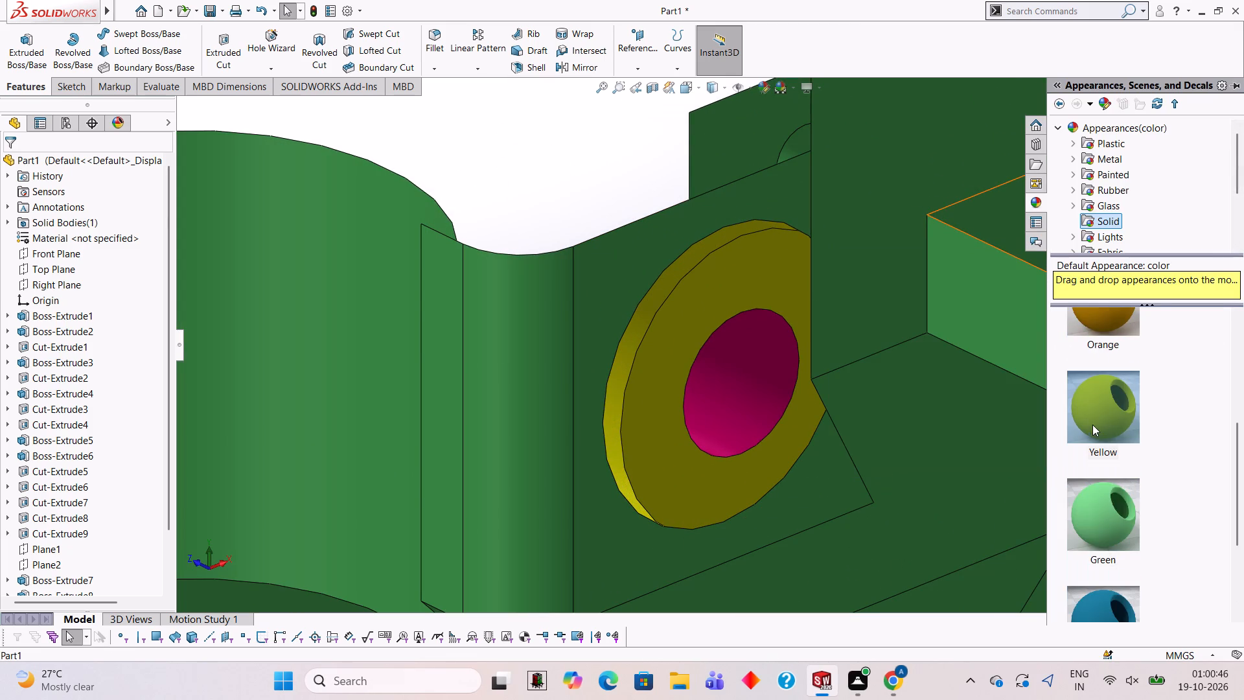
{"action": "scroll", "coordinate": [1095, 396], "scroll_direction": "down", "scroll_amount": 3}
{"action": "left_click_drag", "start_coordinate": [1107, 543], "coordinate": [598, 382]}
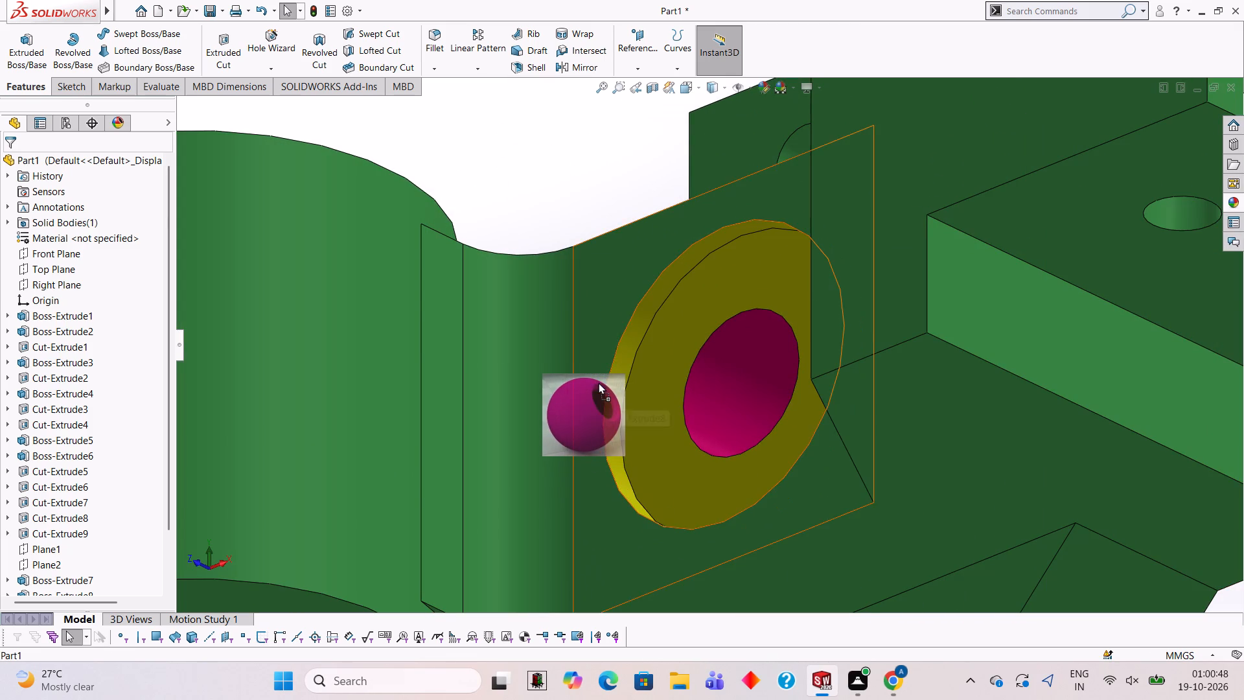
{"action": "left_click_drag", "start_coordinate": [598, 382], "coordinate": [606, 394]}
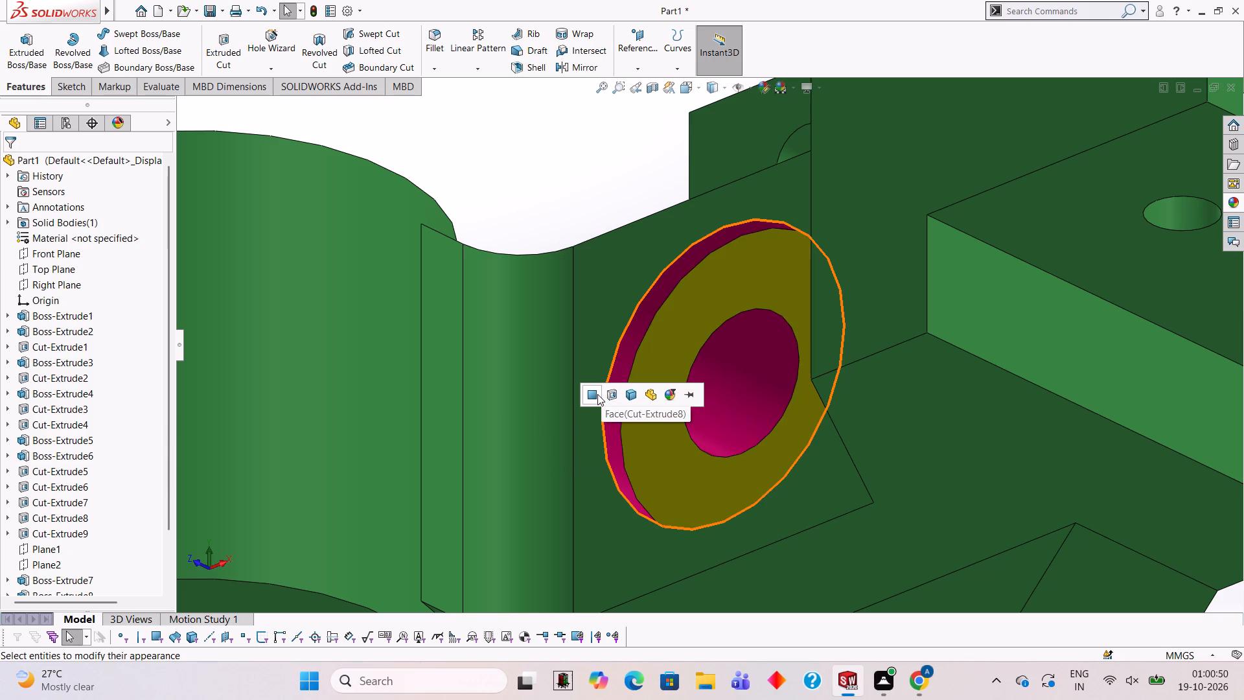
{"action": "left_click", "coordinate": [597, 394]}
Apply the Pink solid appearance to the hole face in the chamfered side wing nearest the large bore's open end.
{"action": "scroll", "coordinate": [726, 443], "scroll_direction": "up", "scroll_amount": 3}
{"action": "middle_click_drag", "start_coordinate": [757, 458], "coordinate": [812, 369]}
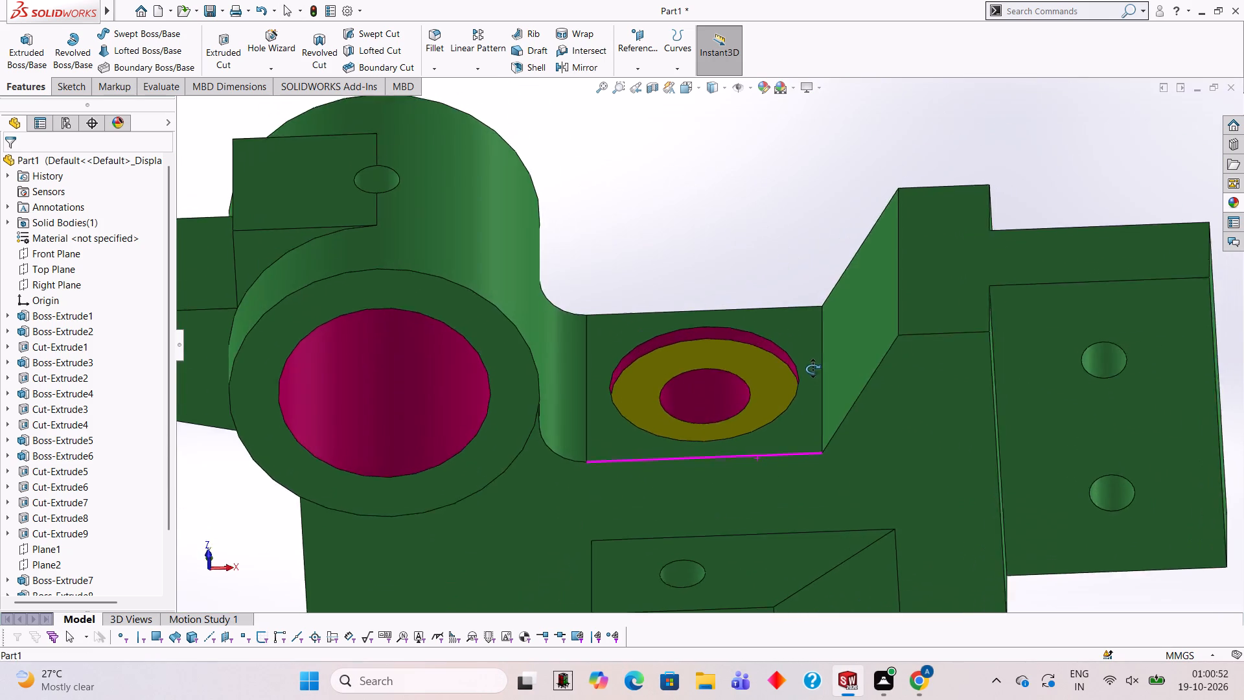
{"action": "middle_click_drag", "start_coordinate": [812, 369], "coordinate": [790, 340]}
{"action": "scroll", "coordinate": [804, 358], "scroll_direction": "up", "scroll_amount": 2}
{"action": "scroll", "coordinate": [806, 358], "scroll_direction": "down", "scroll_amount": 1}
{"action": "scroll", "coordinate": [806, 358], "scroll_direction": "up", "scroll_amount": 3}
{"action": "middle_click_drag", "start_coordinate": [805, 387], "coordinate": [829, 533]}
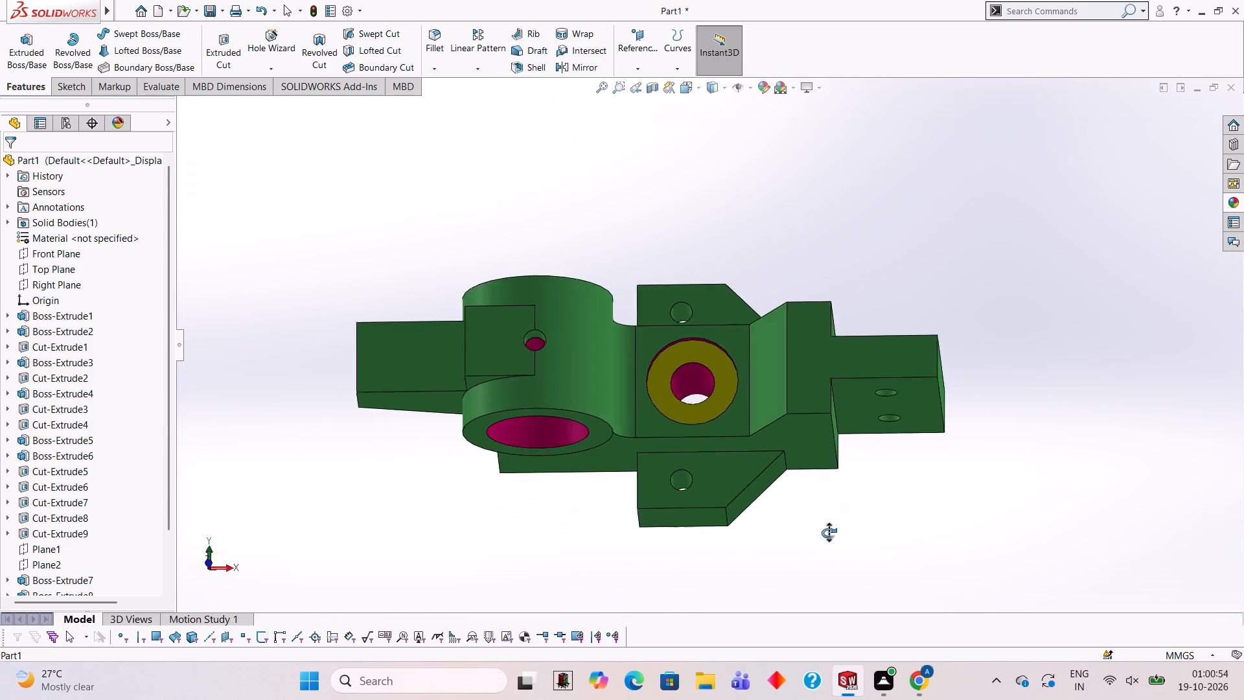
{"action": "middle_click_drag", "start_coordinate": [829, 533], "coordinate": [825, 535]}
{"action": "scroll", "coordinate": [687, 486], "scroll_direction": "down", "scroll_amount": 3}
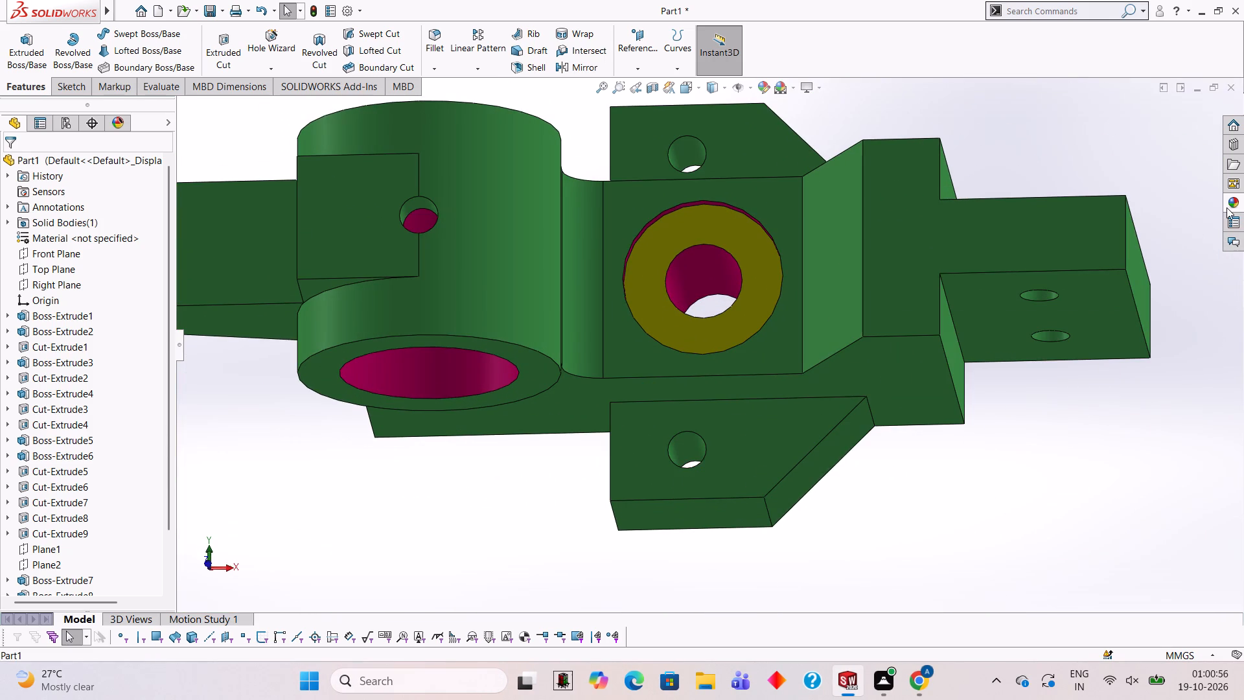
{"action": "left_click", "coordinate": [1227, 207]}
{"action": "scroll", "coordinate": [1052, 546], "scroll_direction": "down", "scroll_amount": 1}
{"action": "left_click_drag", "start_coordinate": [1107, 548], "coordinate": [702, 440]}
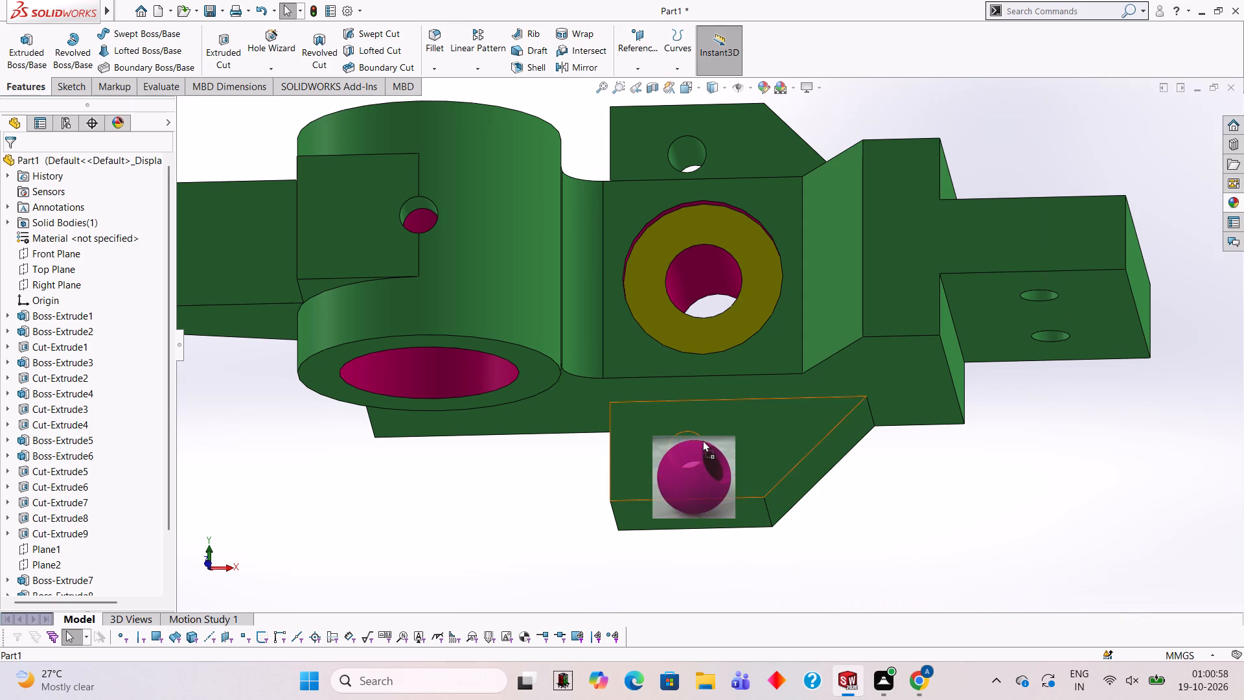
{"action": "left_click_drag", "start_coordinate": [702, 440], "coordinate": [700, 453]}
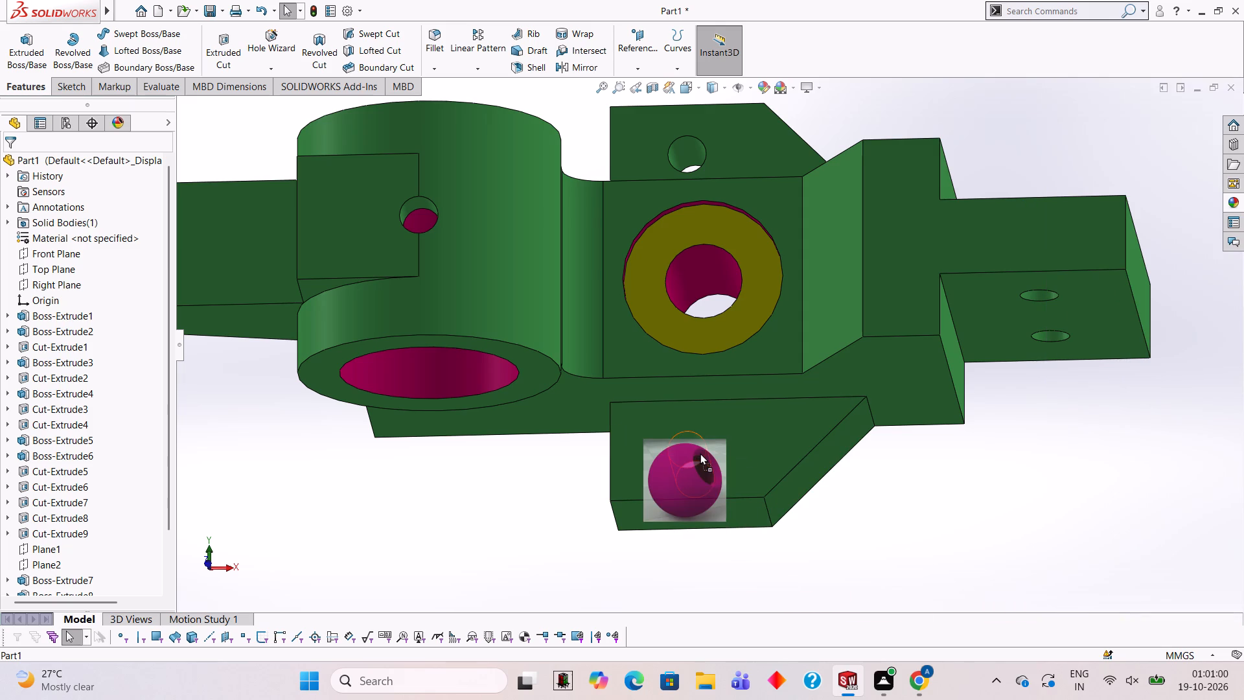
{"action": "left_click_drag", "start_coordinate": [700, 453], "coordinate": [696, 436]}
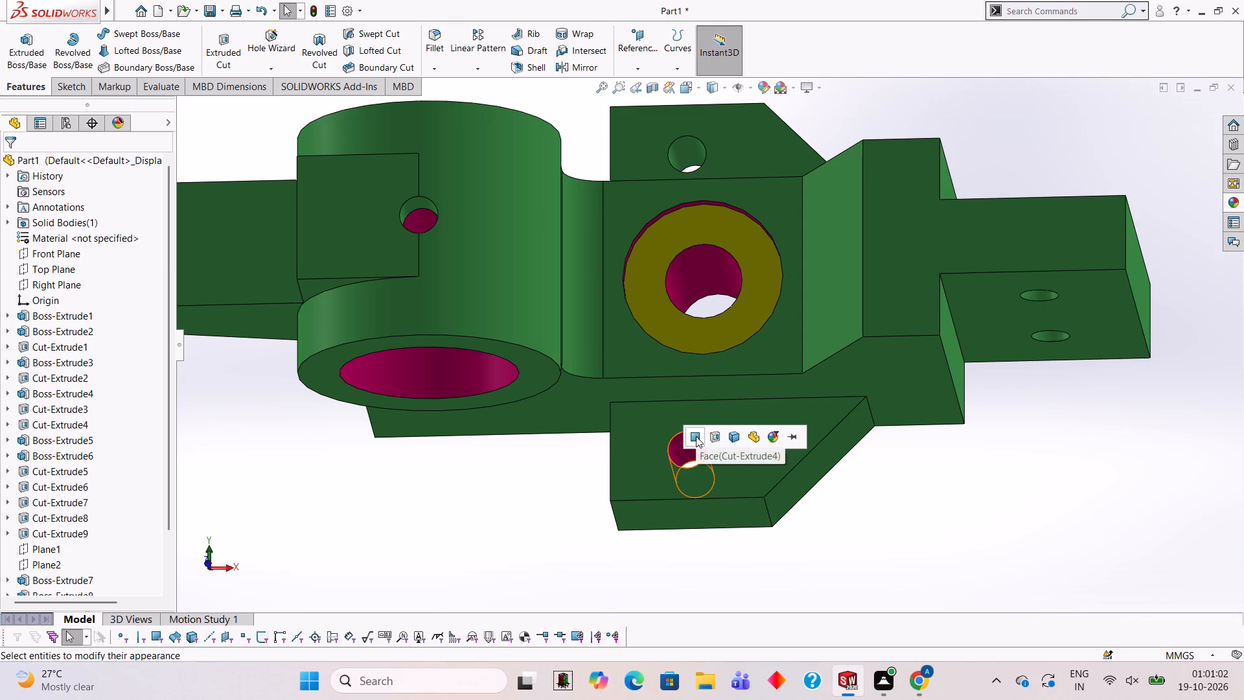
{"action": "left_click", "coordinate": [696, 436]}
Apply the Pink solid appearance to the matching hole in the opposite chamfered side wing.
{"action": "left_click", "coordinate": [1229, 209]}
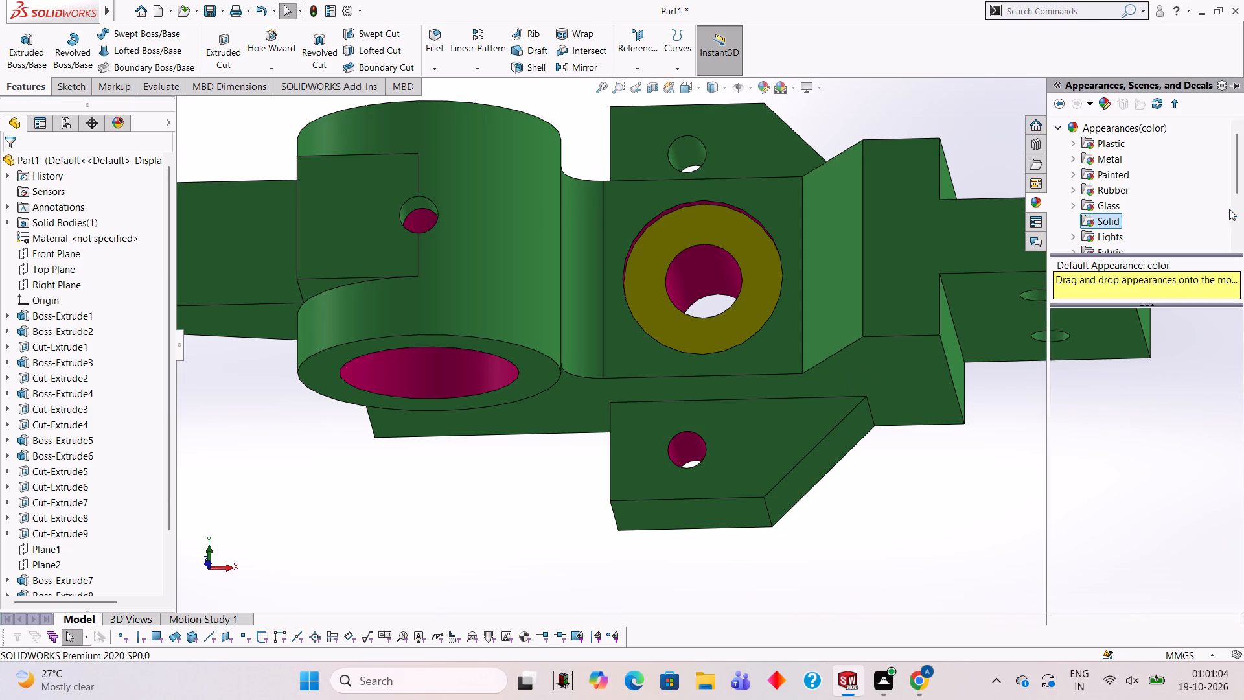
{"action": "left_click_drag", "start_coordinate": [1098, 569], "coordinate": [623, 145]}
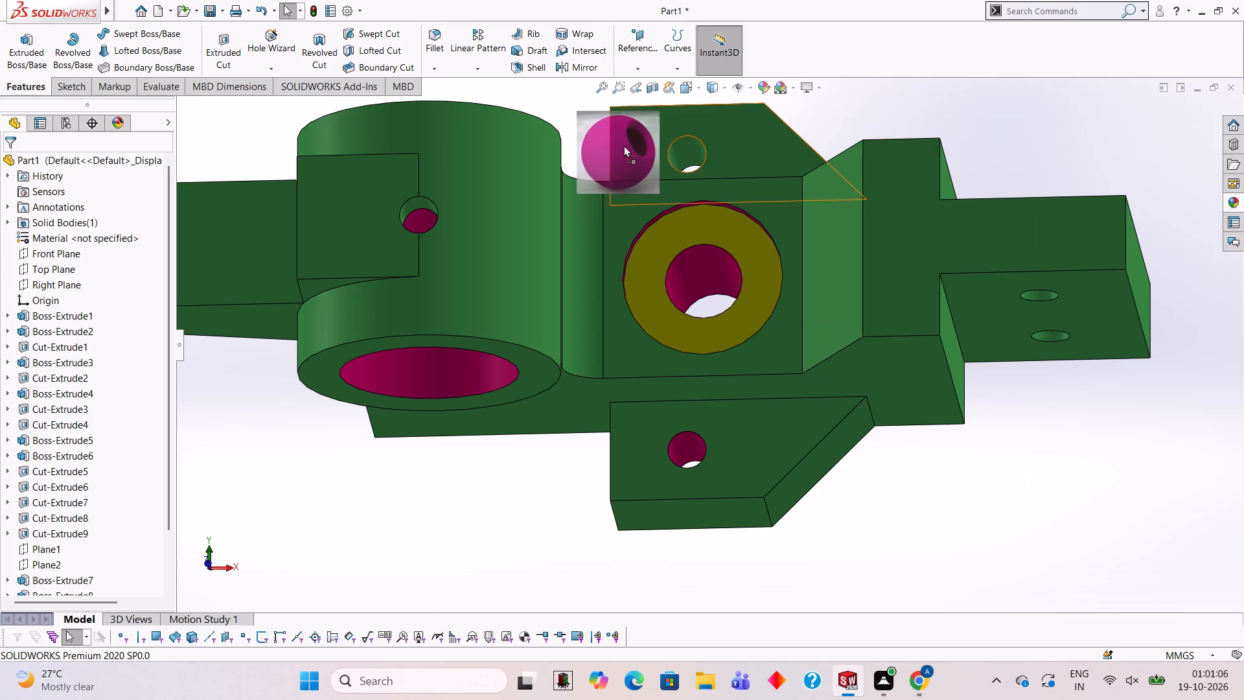
{"action": "left_click_drag", "start_coordinate": [623, 145], "coordinate": [674, 150]}
{"action": "left_click", "coordinate": [674, 150]}
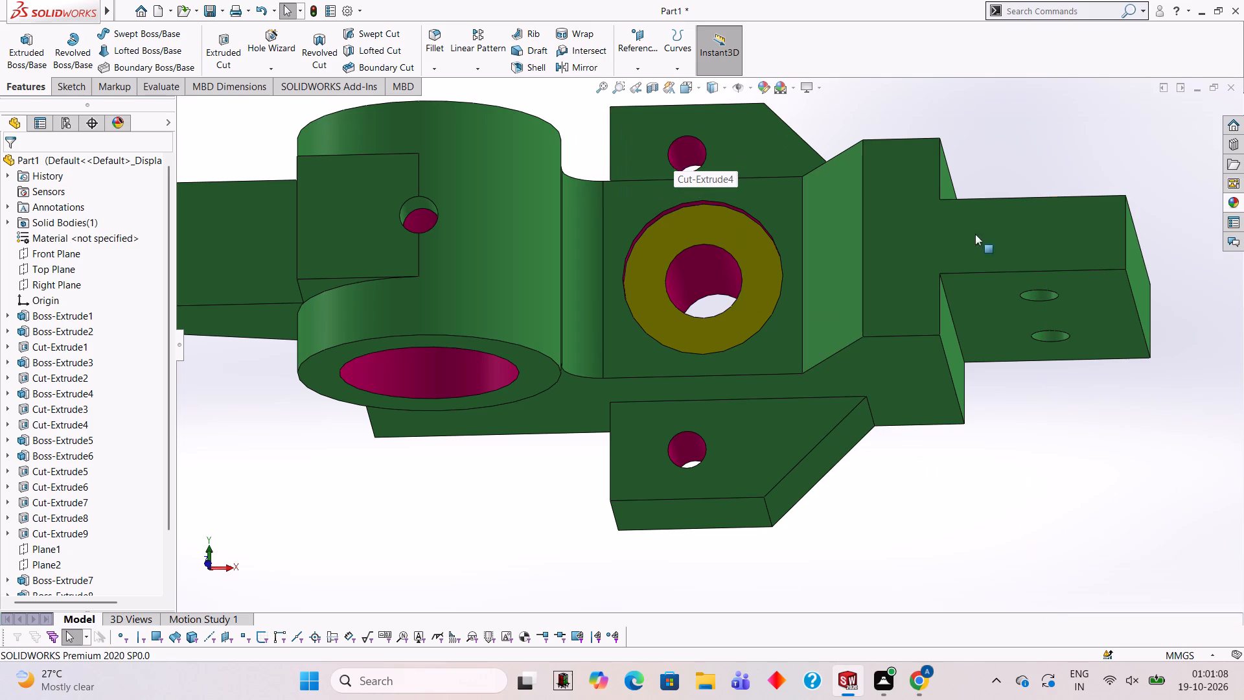
Apply the Pink solid appearance to the cut feature forming both mounting holes in the end plate.
{"action": "middle_click_drag", "start_coordinate": [958, 450], "coordinate": [932, 268]}
{"action": "scroll", "coordinate": [960, 452], "scroll_direction": "down", "scroll_amount": 1}
{"action": "scroll", "coordinate": [996, 244], "scroll_direction": "down", "scroll_amount": 1}
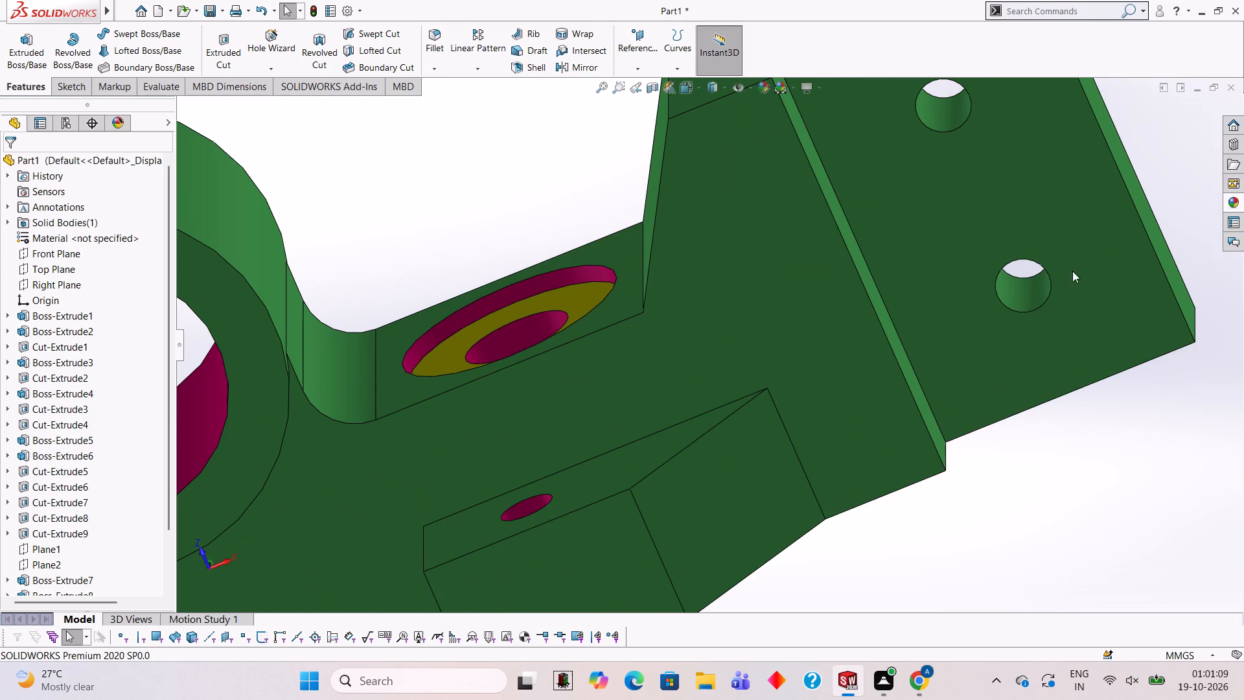
{"action": "left_click", "coordinate": [1234, 204]}
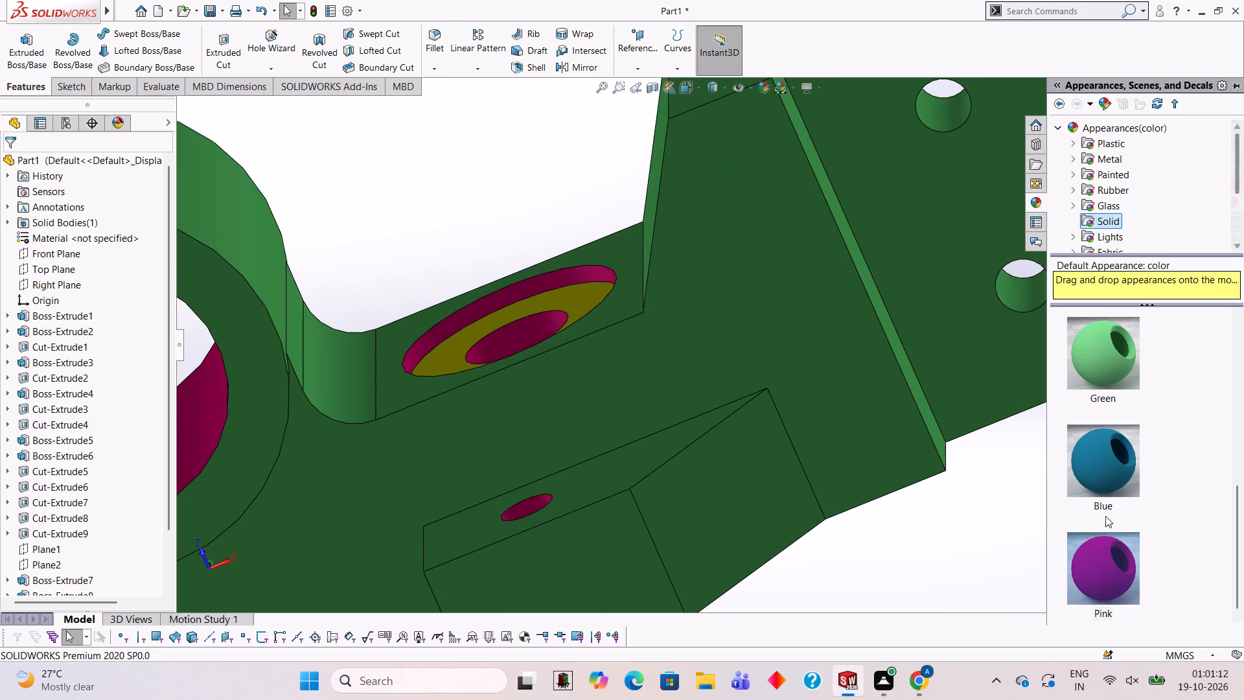
{"action": "left_click_drag", "start_coordinate": [1107, 546], "coordinate": [1020, 289]}
{"action": "left_click", "coordinate": [1035, 292]}
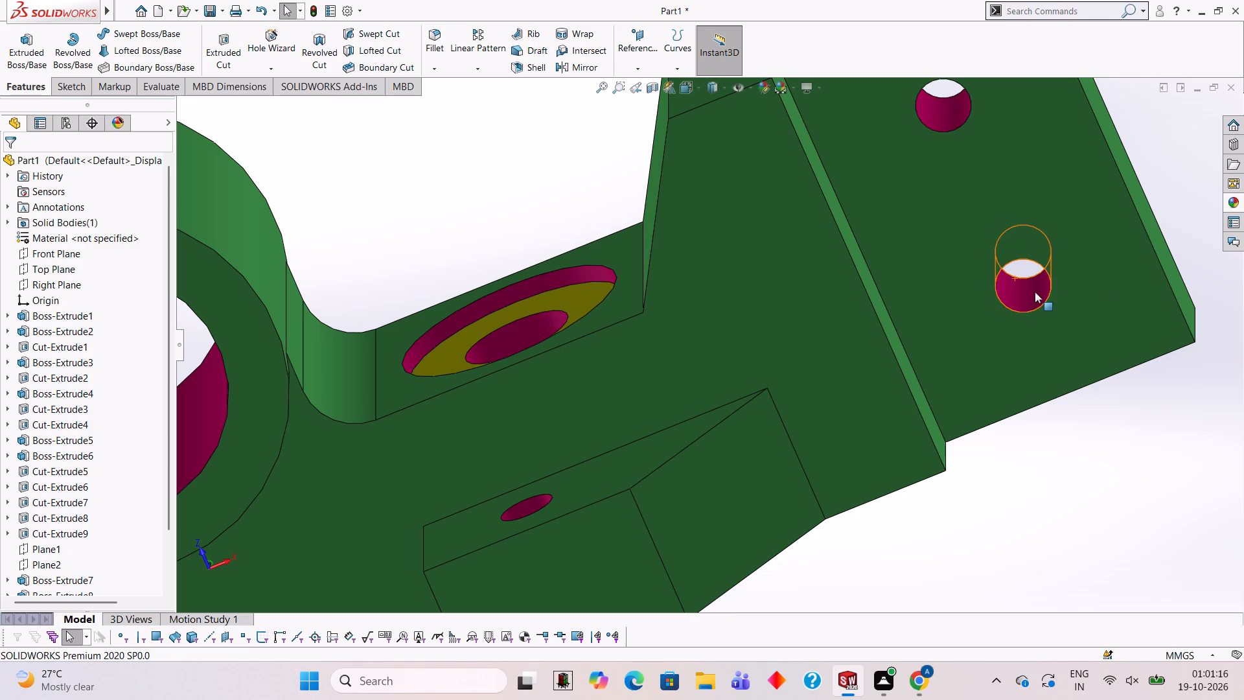
Apply the Pink solid appearance to the cut feature forming the small hole in the block beside the bored cylinder.
{"action": "scroll", "coordinate": [792, 410], "scroll_direction": "up", "scroll_amount": 4}
{"action": "middle_click_drag", "start_coordinate": [494, 299], "coordinate": [512, 417]}
{"action": "scroll", "coordinate": [402, 272], "scroll_direction": "down", "scroll_amount": 3}
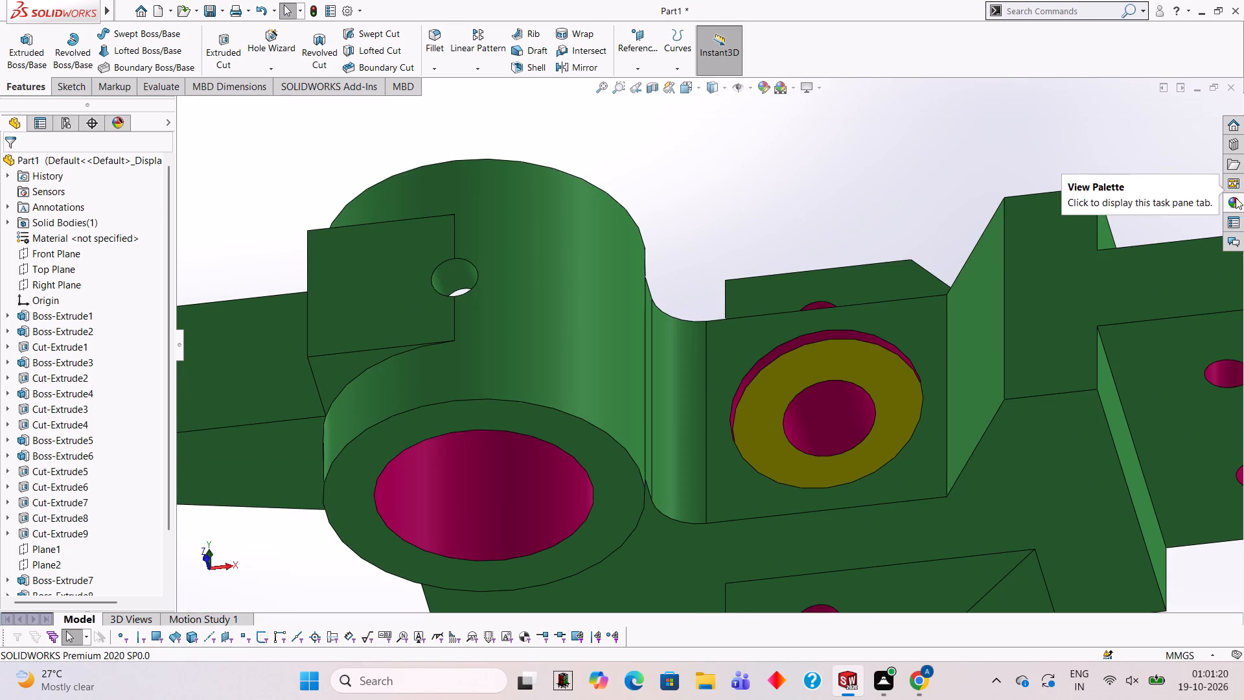
{"action": "left_click", "coordinate": [1236, 199]}
{"action": "left_click_drag", "start_coordinate": [1103, 544], "coordinate": [514, 289]}
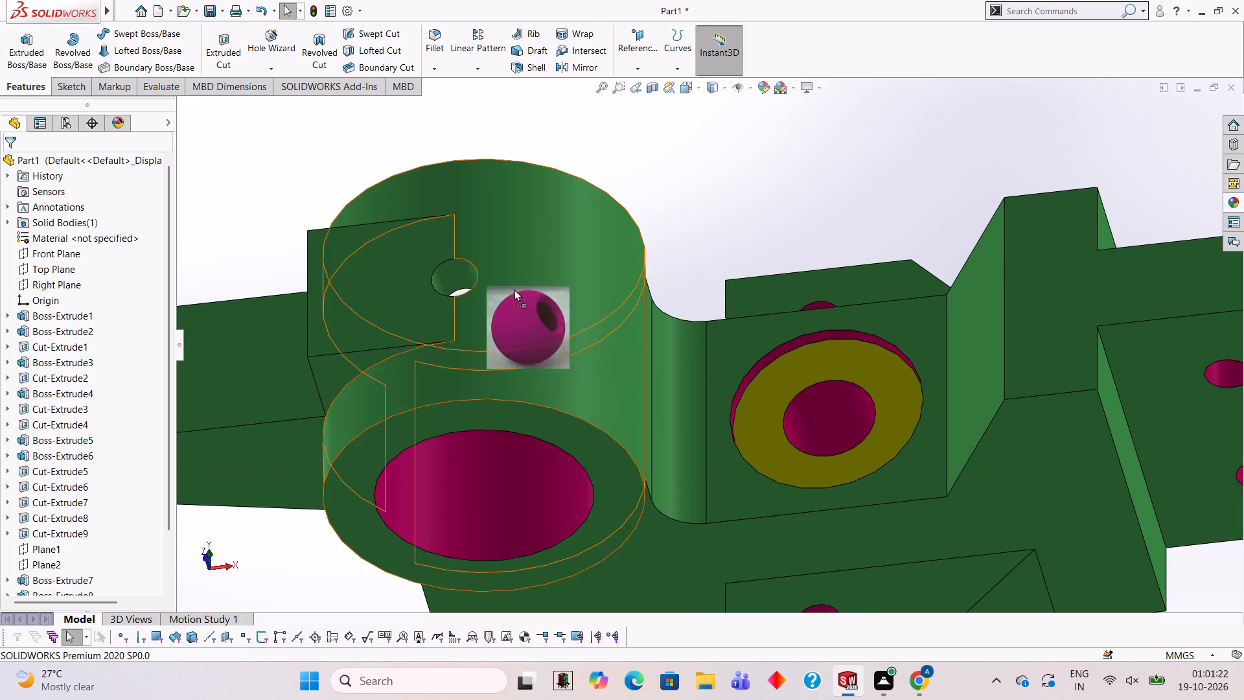
{"action": "left_click_drag", "start_coordinate": [514, 289], "coordinate": [454, 280]}
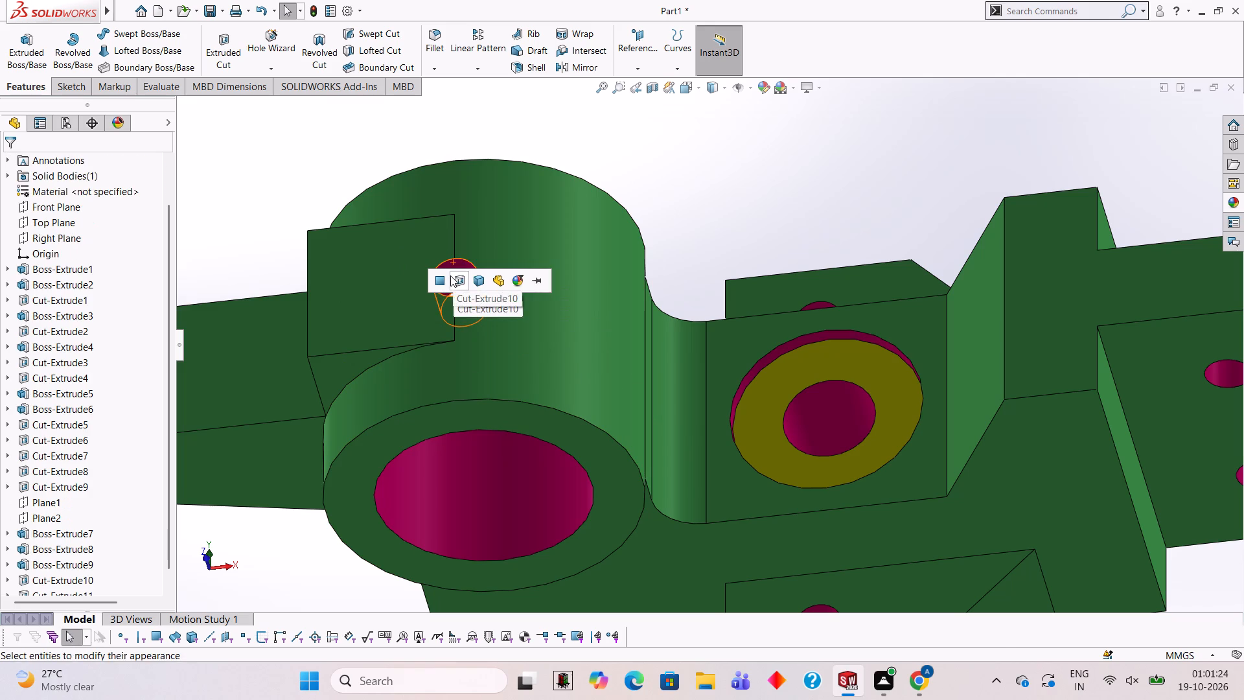
{"action": "double_click", "coordinate": [450, 275]}
{"action": "key", "text": "Escape"}
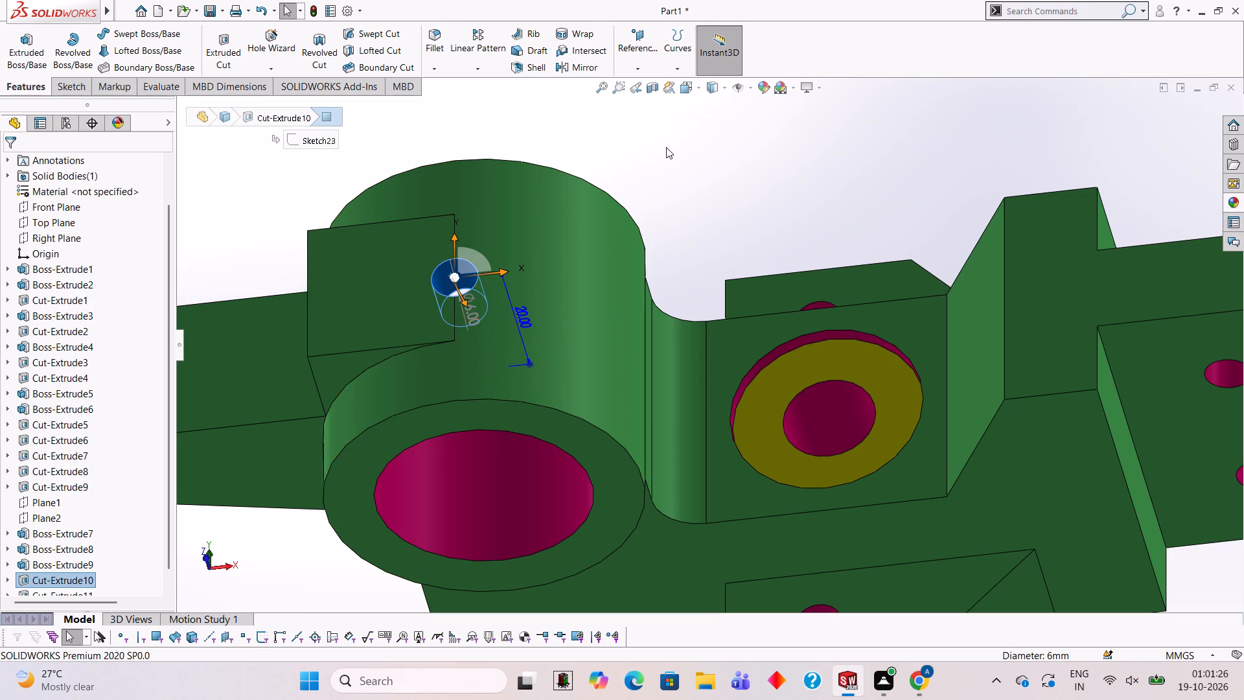
Examine the bracket from the front, underside and back to check which holes and faces are coloured.
{"action": "scroll", "coordinate": [540, 362], "scroll_direction": "down", "scroll_amount": 2}
{"action": "scroll", "coordinate": [643, 391], "scroll_direction": "up", "scroll_amount": 7}
{"action": "middle_click_drag", "start_coordinate": [717, 503], "coordinate": [715, 408]}
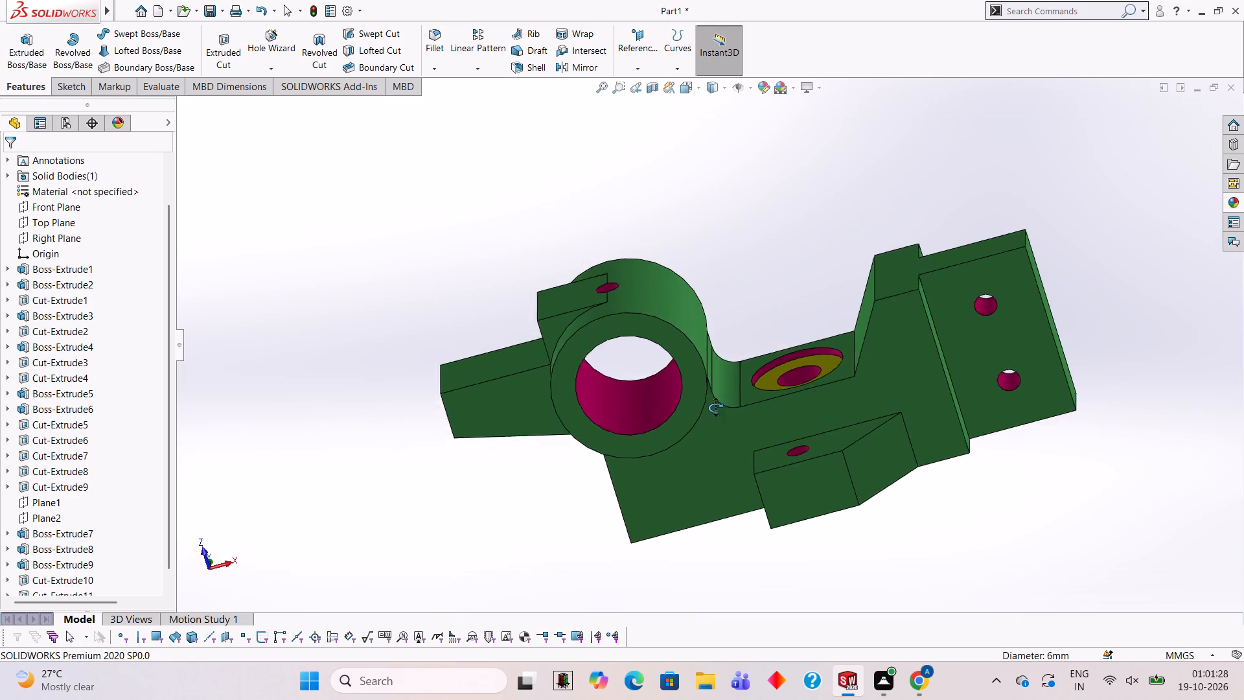
{"action": "middle_click_drag", "start_coordinate": [715, 408], "coordinate": [723, 427]}
{"action": "scroll", "coordinate": [725, 429], "scroll_direction": "down", "scroll_amount": 1}
{"action": "scroll", "coordinate": [661, 358], "scroll_direction": "up", "scroll_amount": 1}
{"action": "scroll", "coordinate": [522, 311], "scroll_direction": "down", "scroll_amount": 2}
{"action": "scroll", "coordinate": [947, 384], "scroll_direction": "up", "scroll_amount": 2}
{"action": "middle_click_drag", "start_coordinate": [965, 323], "coordinate": [674, 511]}
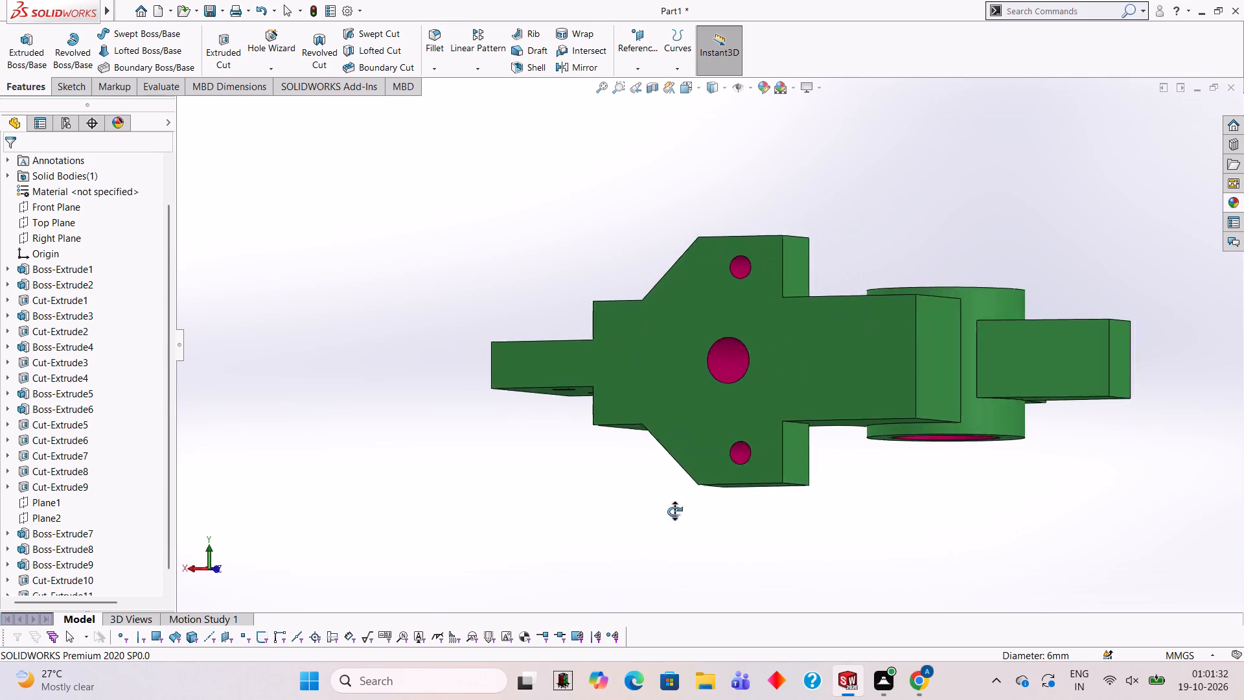
{"action": "middle_click_drag", "start_coordinate": [674, 511], "coordinate": [963, 406]}
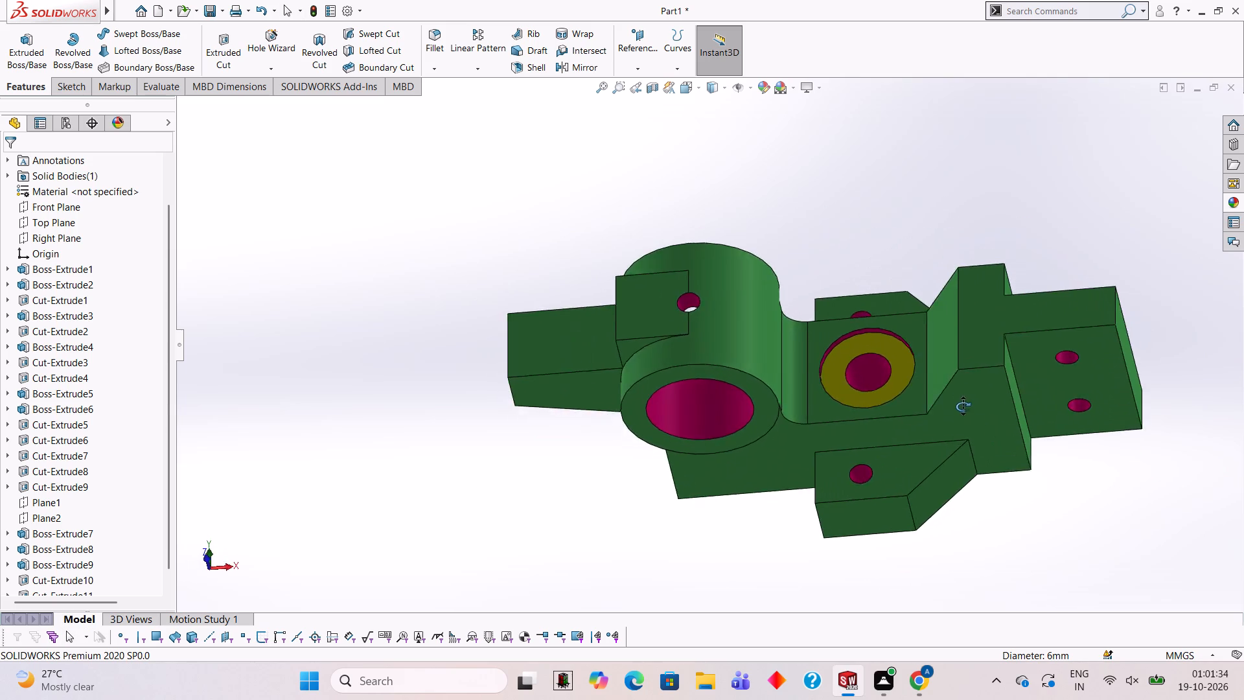
Apply the Red solid appearance to the boss feature forming the bored cylinder's outer wall.
{"action": "middle_click_drag", "start_coordinate": [963, 406], "coordinate": [947, 352]}
{"action": "scroll", "coordinate": [795, 331], "scroll_direction": "down", "scroll_amount": 3}
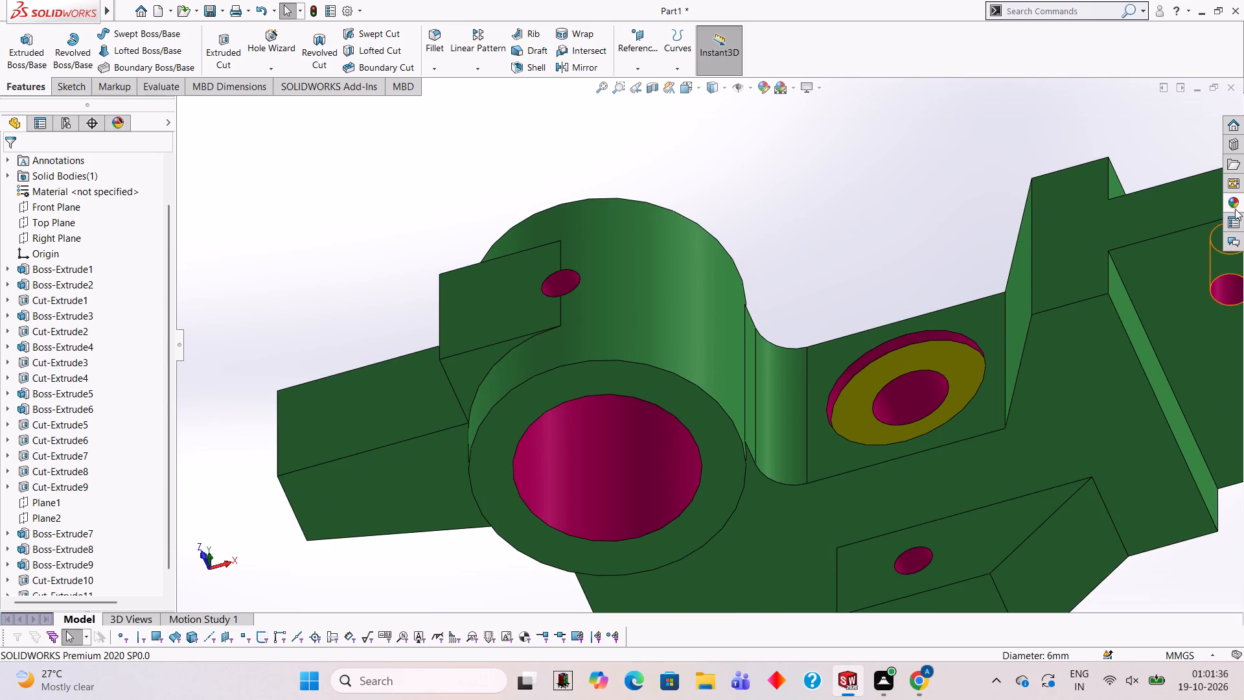
{"action": "left_click", "coordinate": [1231, 205]}
{"action": "scroll", "coordinate": [1128, 386], "scroll_direction": "up", "scroll_amount": 4}
{"action": "left_click_drag", "start_coordinate": [1099, 445], "coordinate": [822, 414]}
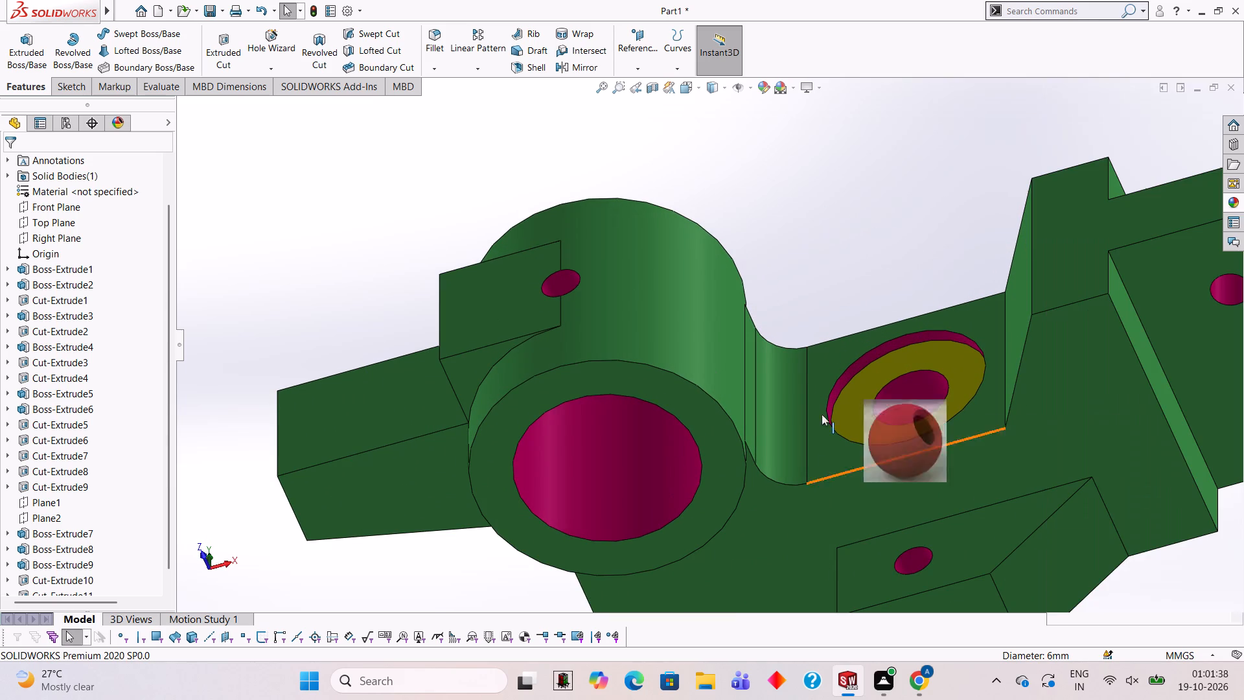
{"action": "left_click_drag", "start_coordinate": [822, 414], "coordinate": [661, 319]}
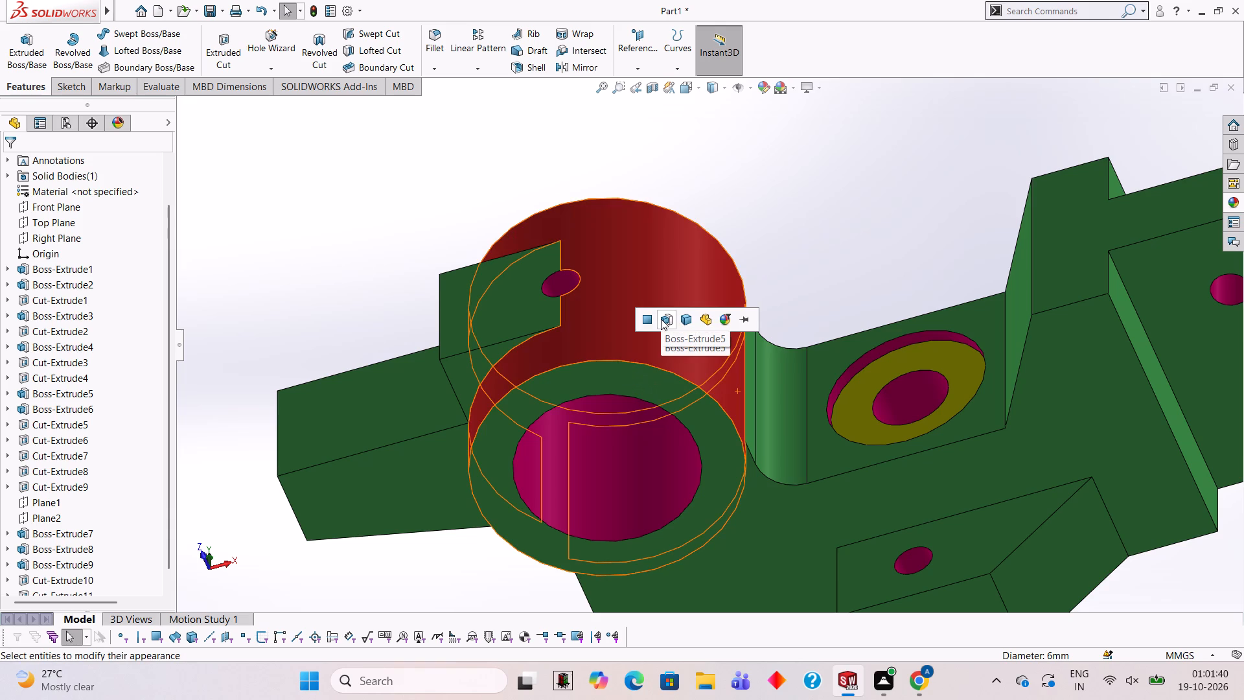
{"action": "left_click", "coordinate": [661, 319]}
Apply the Orange solid appearance to the boss feature forming the tapered arm beside the cylinder.
{"action": "scroll", "coordinate": [708, 373], "scroll_direction": "up", "scroll_amount": 3}
{"action": "scroll", "coordinate": [818, 303], "scroll_direction": "up", "scroll_amount": 3}
{"action": "scroll", "coordinate": [818, 305], "scroll_direction": "down", "scroll_amount": 1}
{"action": "middle_click_drag", "start_coordinate": [846, 364], "coordinate": [876, 435]}
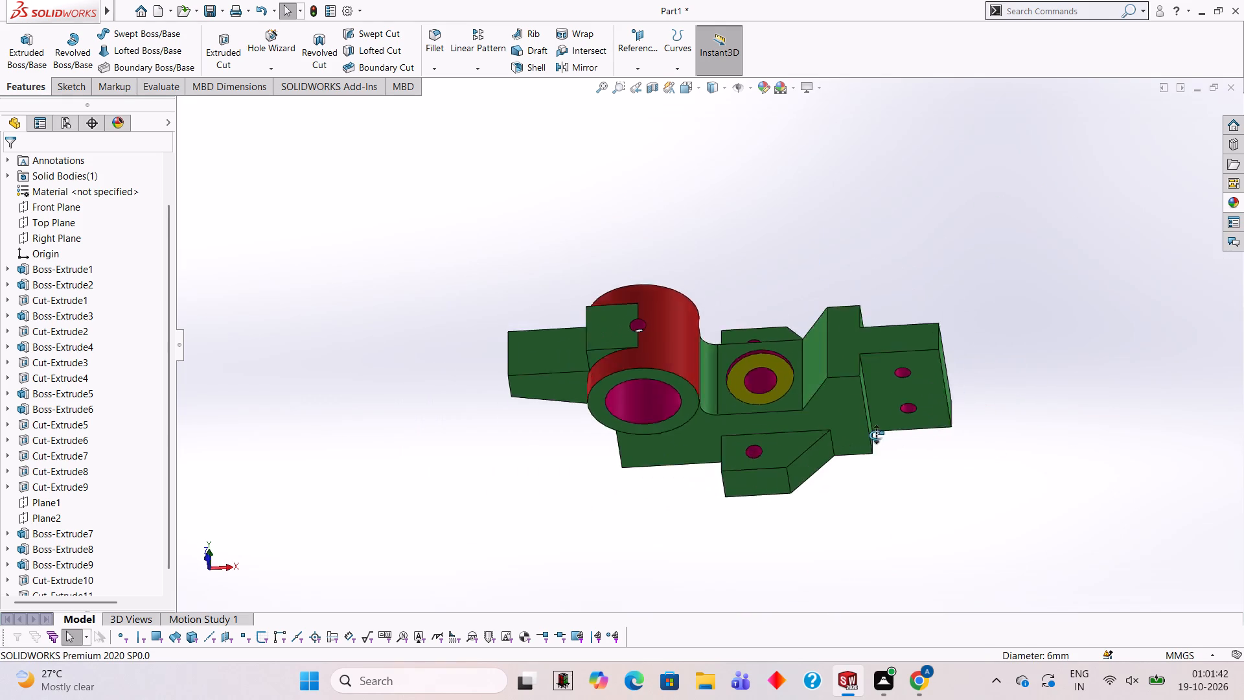
{"action": "middle_click_drag", "start_coordinate": [876, 435], "coordinate": [852, 452]}
{"action": "scroll", "coordinate": [459, 414], "scroll_direction": "down", "scroll_amount": 4}
{"action": "middle_click_drag", "start_coordinate": [978, 406], "coordinate": [939, 272]}
{"action": "scroll", "coordinate": [908, 330], "scroll_direction": "down", "scroll_amount": 3}
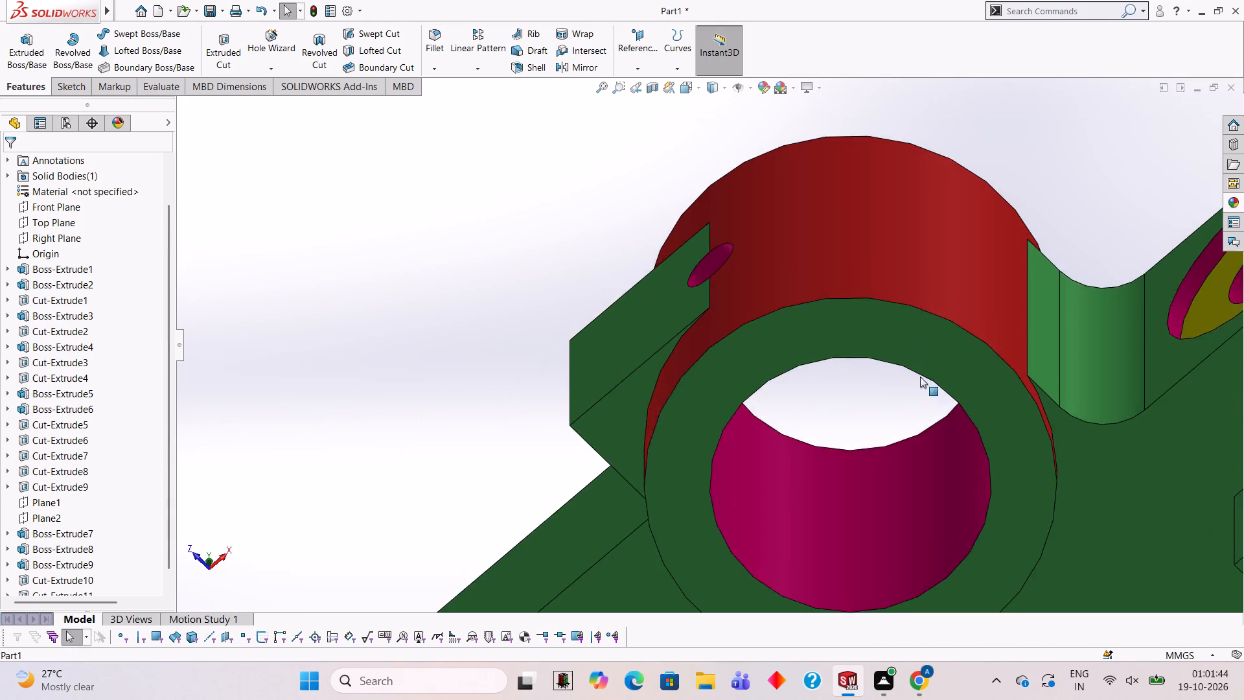
{"action": "scroll", "coordinate": [932, 406], "scroll_direction": "up", "scroll_amount": 4}
{"action": "left_click", "coordinate": [1236, 198]}
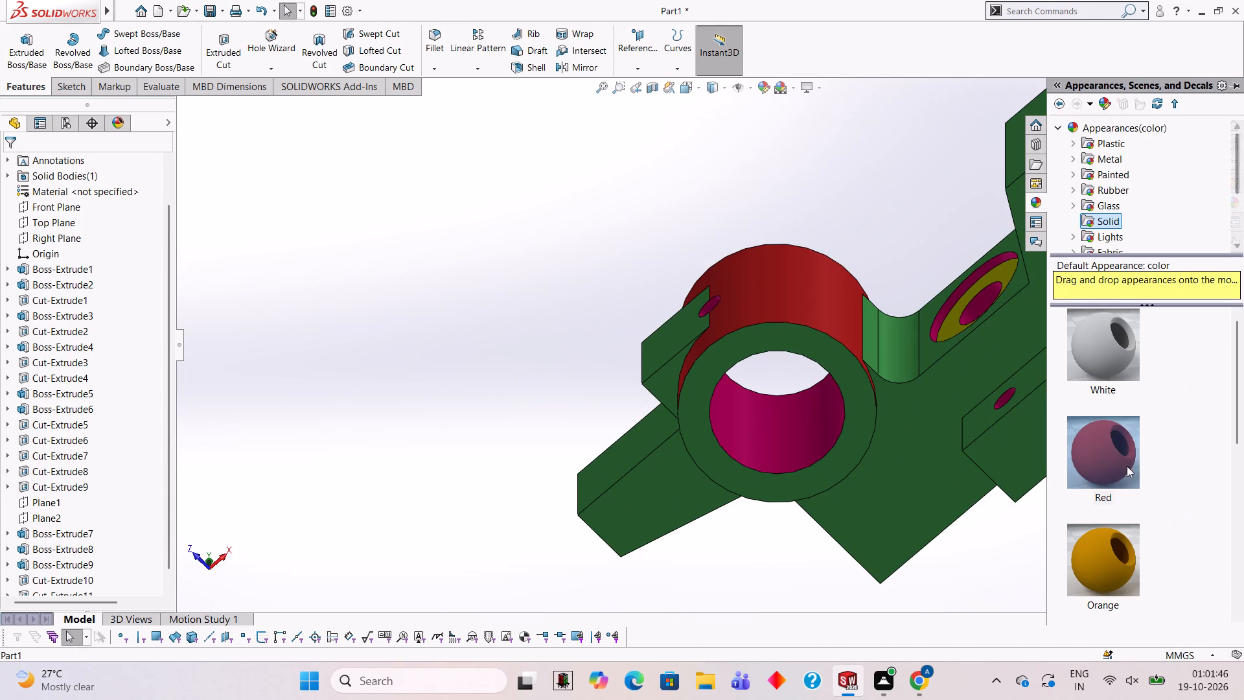
{"action": "left_click_drag", "start_coordinate": [1109, 539], "coordinate": [656, 487]}
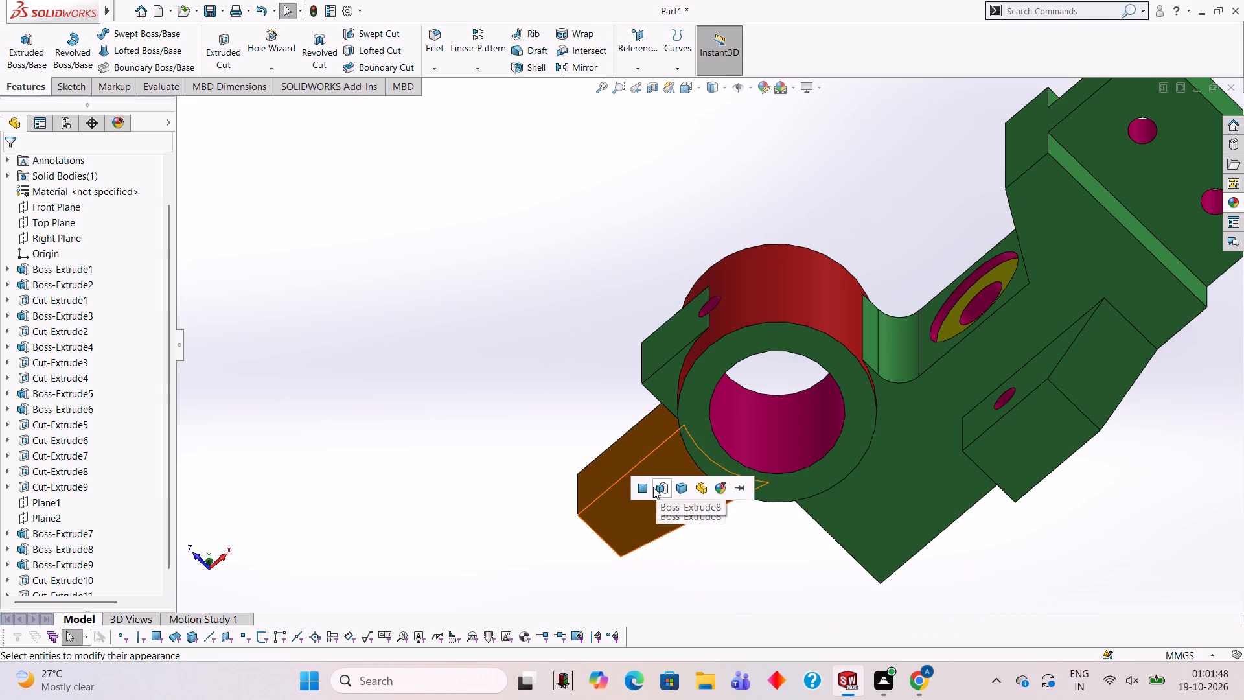
{"action": "left_click", "coordinate": [653, 487]}
Examine the coloured bracket as a whole and up close around the cylinder and tapered arm.
{"action": "scroll", "coordinate": [735, 465], "scroll_direction": "up", "scroll_amount": 3}
{"action": "middle_click_drag", "start_coordinate": [767, 470], "coordinate": [854, 436]}
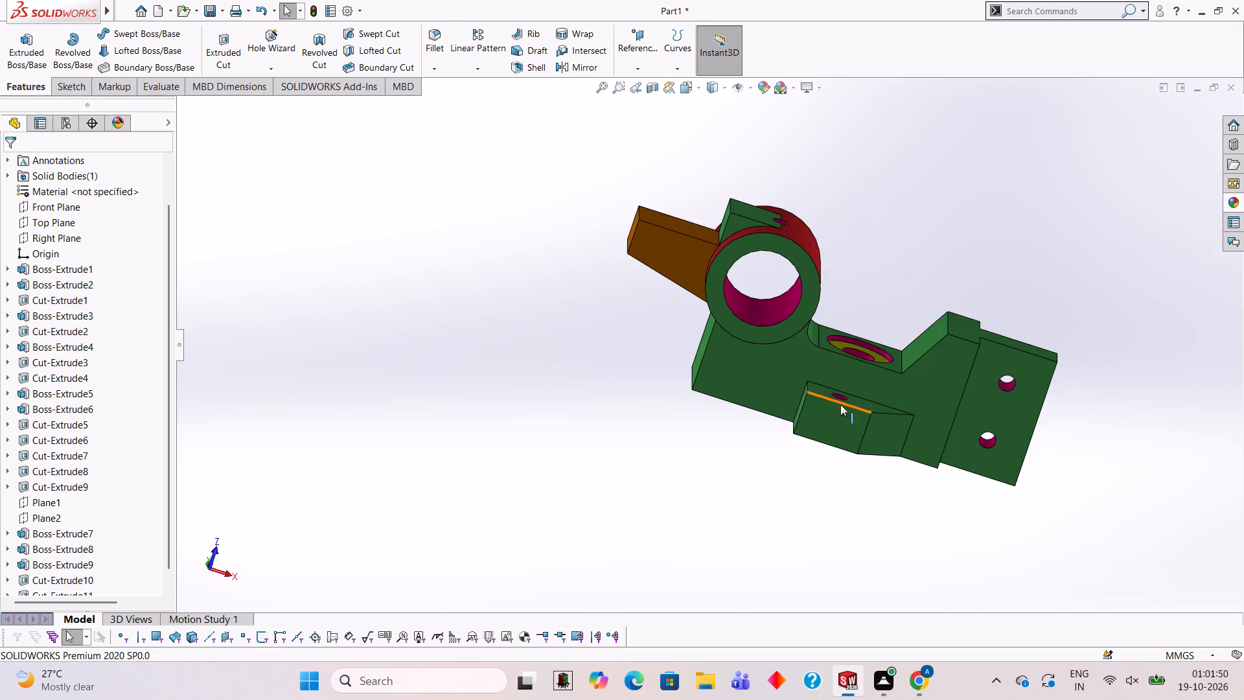
{"action": "scroll", "coordinate": [831, 393], "scroll_direction": "up", "scroll_amount": 3}
{"action": "scroll", "coordinate": [788, 347], "scroll_direction": "down", "scroll_amount": 4}
{"action": "scroll", "coordinate": [651, 226], "scroll_direction": "up", "scroll_amount": 2}
{"action": "scroll", "coordinate": [649, 231], "scroll_direction": "down", "scroll_amount": 2}
{"action": "scroll", "coordinate": [715, 261], "scroll_direction": "down", "scroll_amount": 1}
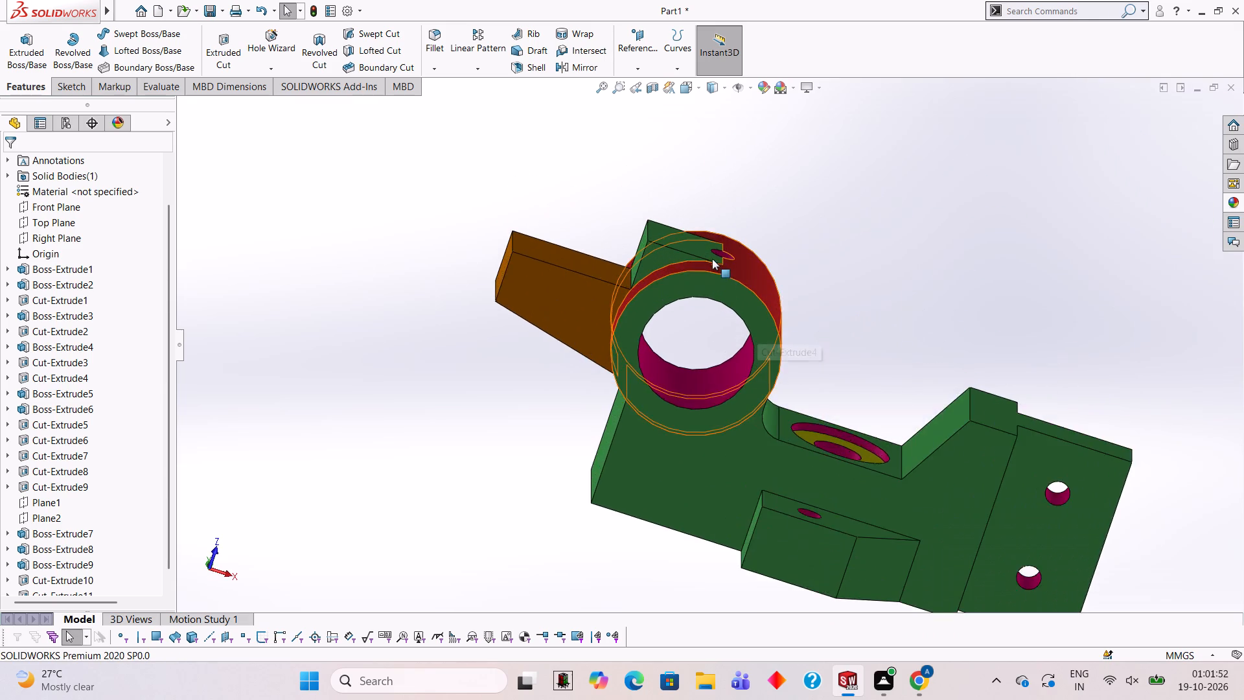
{"action": "scroll", "coordinate": [704, 262], "scroll_direction": "down", "scroll_amount": 3}
{"action": "scroll", "coordinate": [753, 325], "scroll_direction": "up", "scroll_amount": 6}
{"action": "scroll", "coordinate": [794, 418], "scroll_direction": "down", "scroll_amount": 2}
{"action": "scroll", "coordinate": [841, 491], "scroll_direction": "up", "scroll_amount": 3}
{"action": "scroll", "coordinate": [842, 492], "scroll_direction": "down", "scroll_amount": 1}
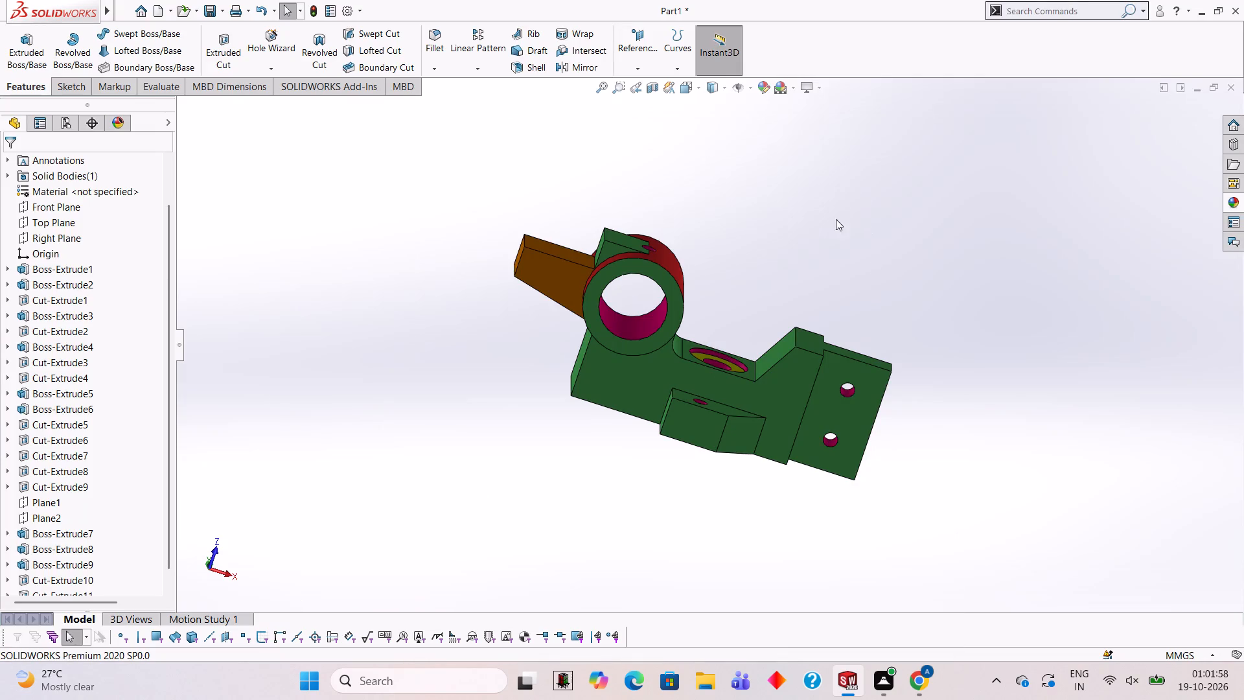
{"action": "middle_click_drag", "start_coordinate": [830, 307], "coordinate": [817, 327]}
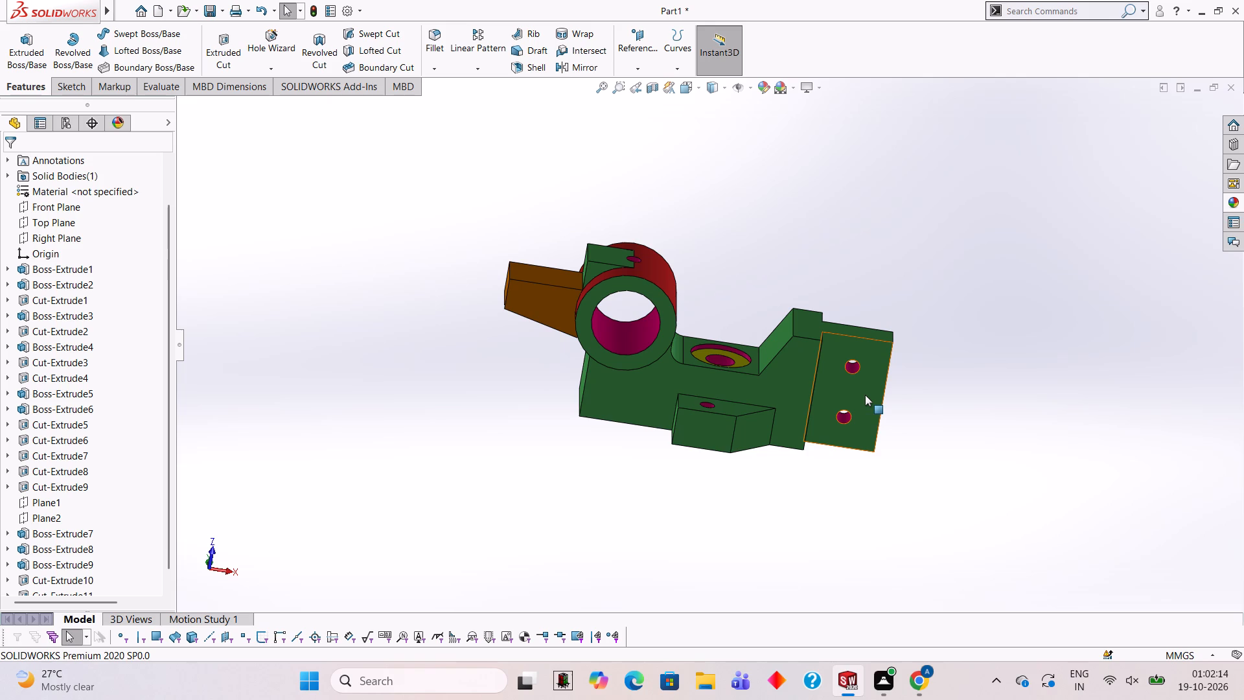
Save the part in the Documents folder as "complex isometric machined bracket" in SOLIDWORKS Part format.
{"action": "key", "text": "ctrl+s"}
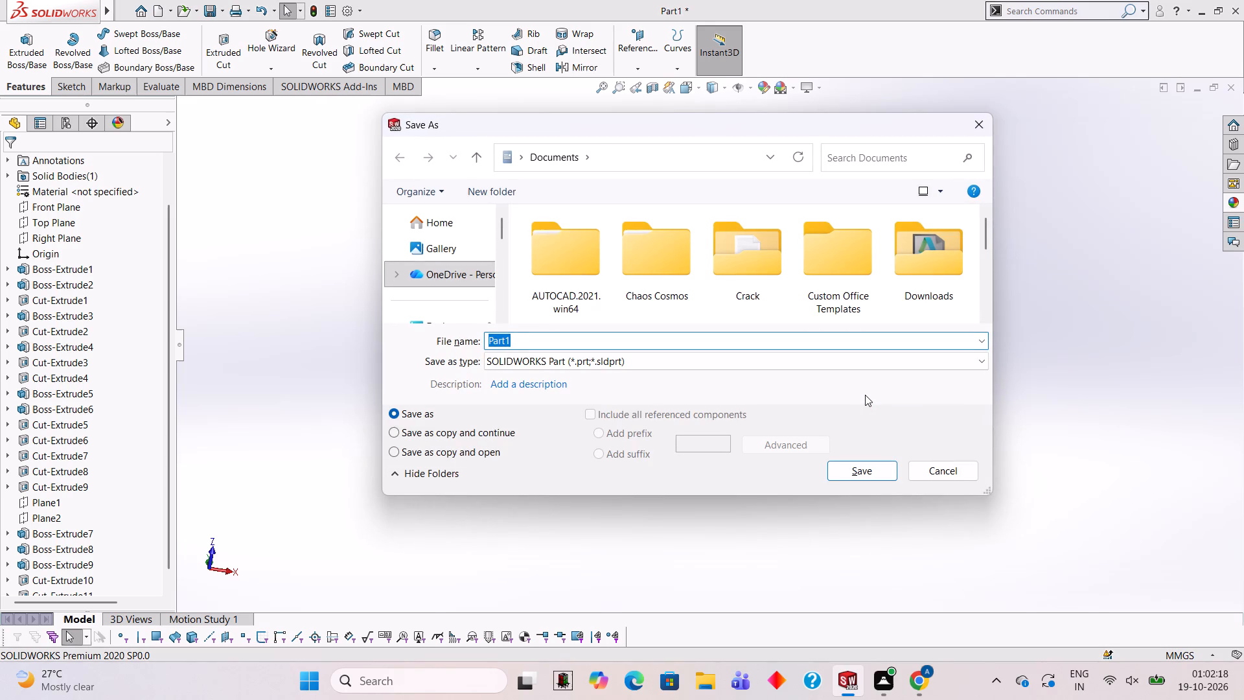
{"action": "key", "text": "c"}
{"action": "type", "text": "om"}
{"action": "key", "text": "p"}
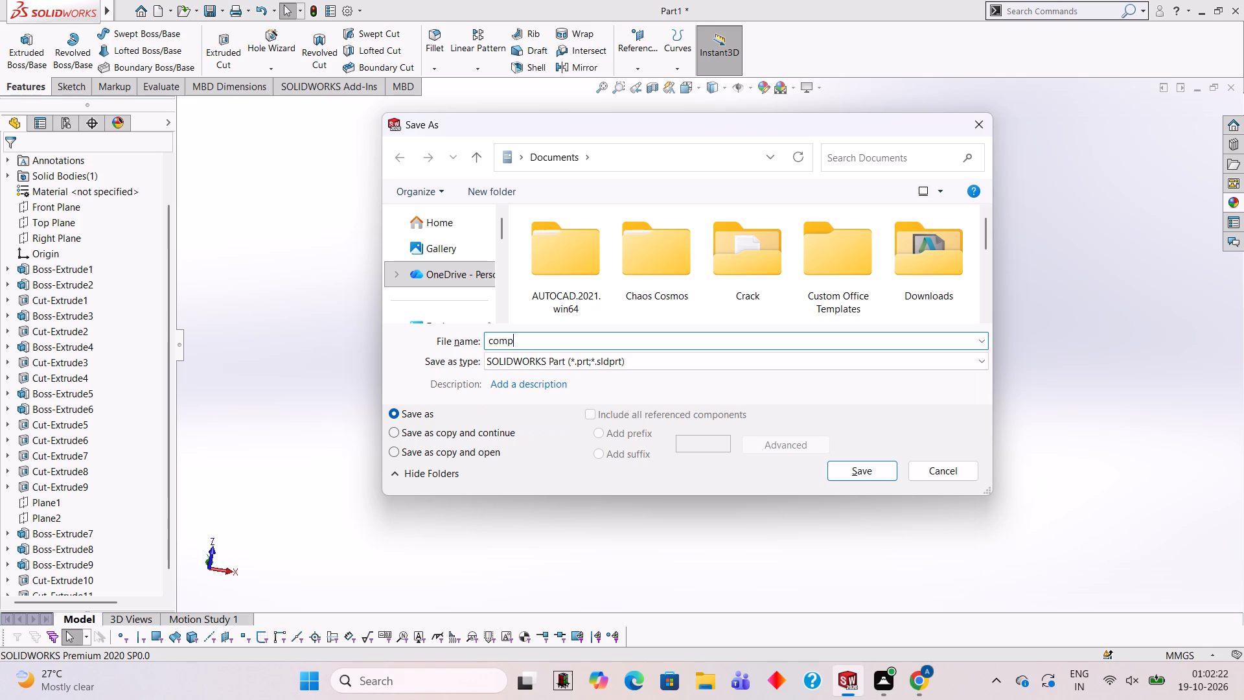
{"action": "type", "text": "lex"}
{"action": "key", "text": "space"}
{"action": "type", "text": "isom"}
{"action": "type", "text": "etric"}
{"action": "key", "text": "space"}
{"action": "type", "text": "me"}
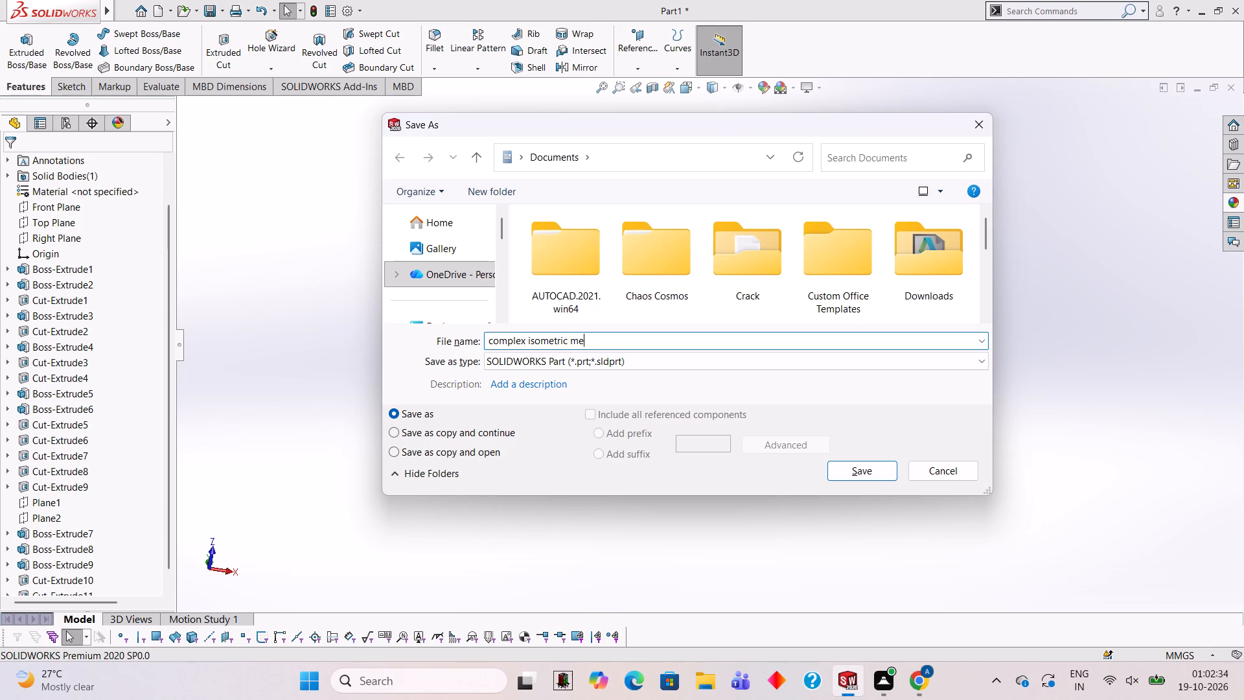
{"action": "key", "text": "BackSpace"}
{"action": "type", "text": "ac"}
{"action": "type", "text": "hin"}
{"action": "type", "text": "ed"}
{"action": "key", "text": "space"}
{"action": "type", "text": "bracket"}
{"action": "key", "text": "space"}
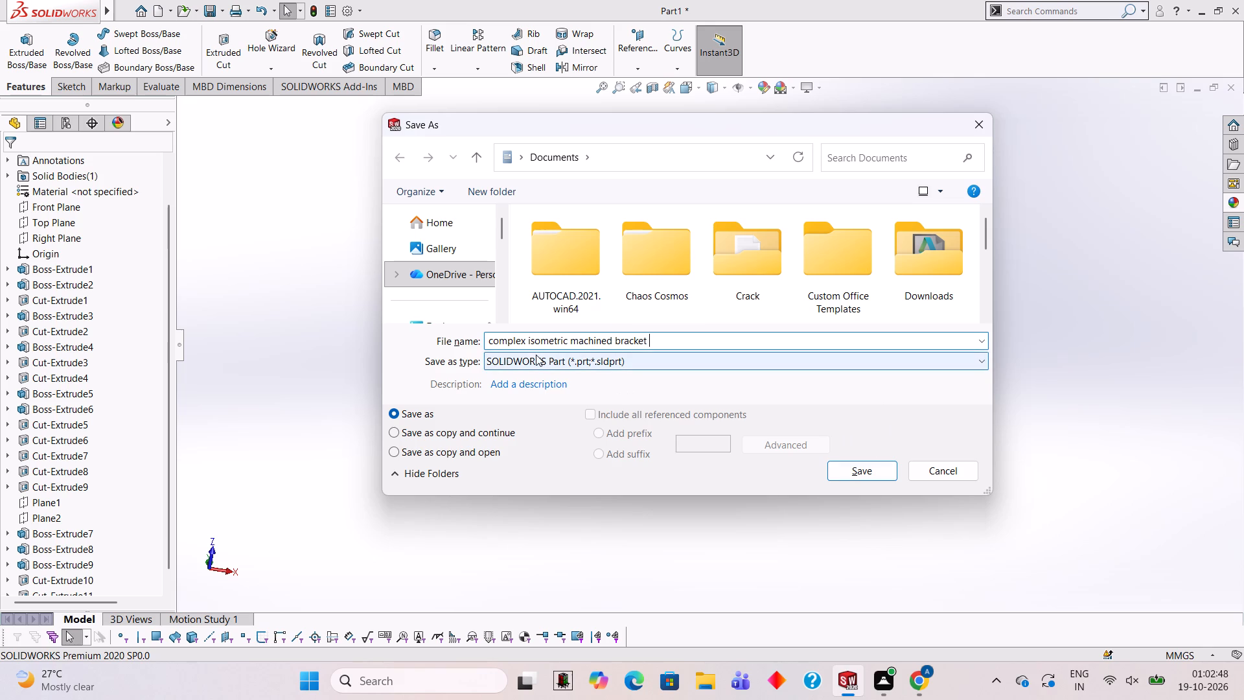
{"action": "left_click", "coordinate": [850, 465]}
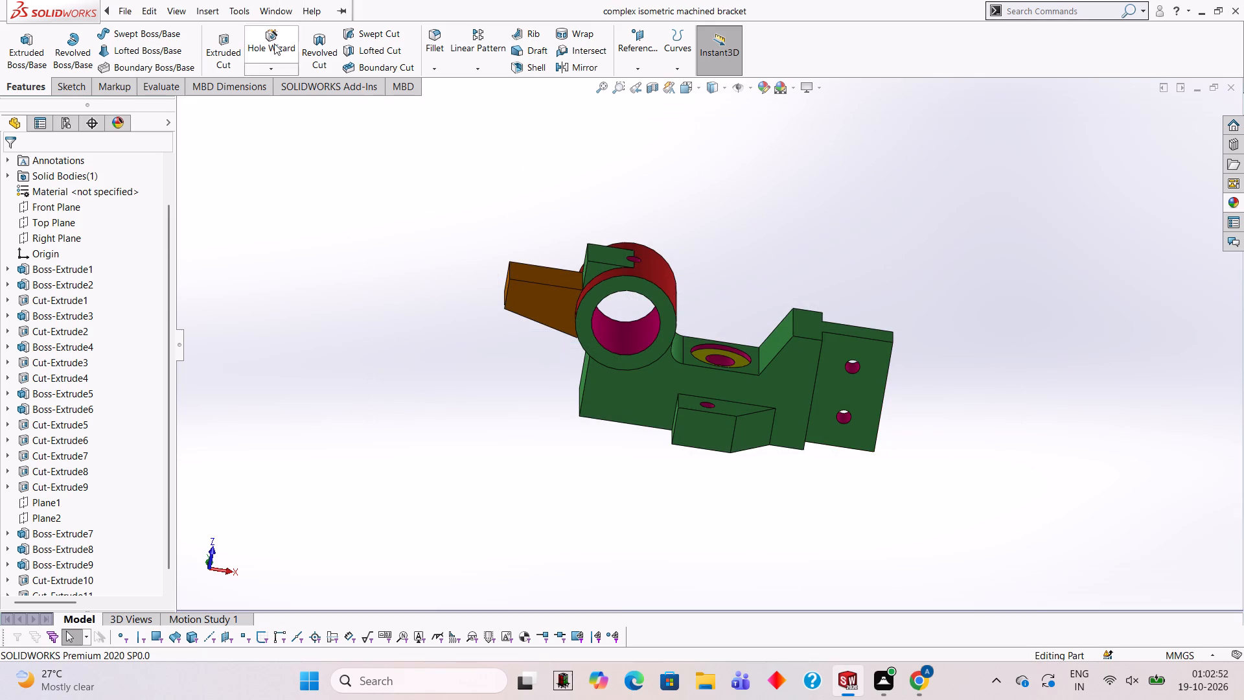
Save the bracket in Adobe Portable Document Format (*.pdf) to the Documents folder under the same file name.
{"action": "left_click", "coordinate": [455, 14]}
{"action": "left_click", "coordinate": [218, 10]}
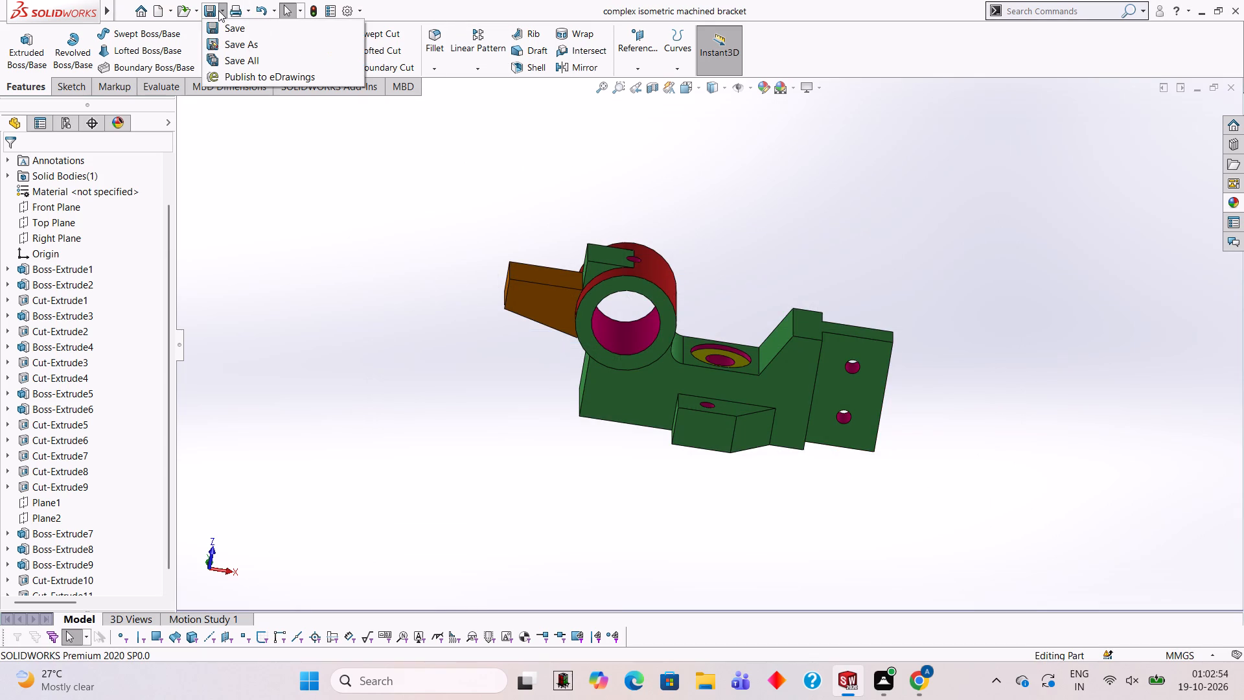
{"action": "left_click", "coordinate": [237, 41]}
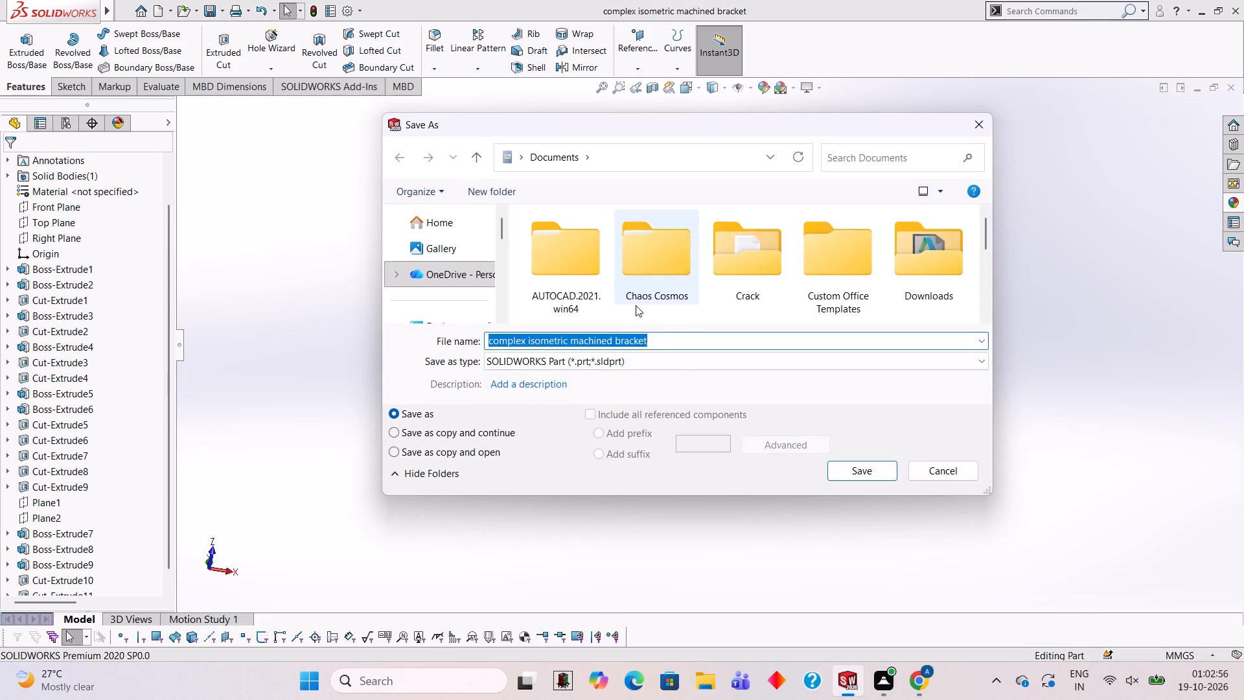
{"action": "left_click", "coordinate": [682, 362]}
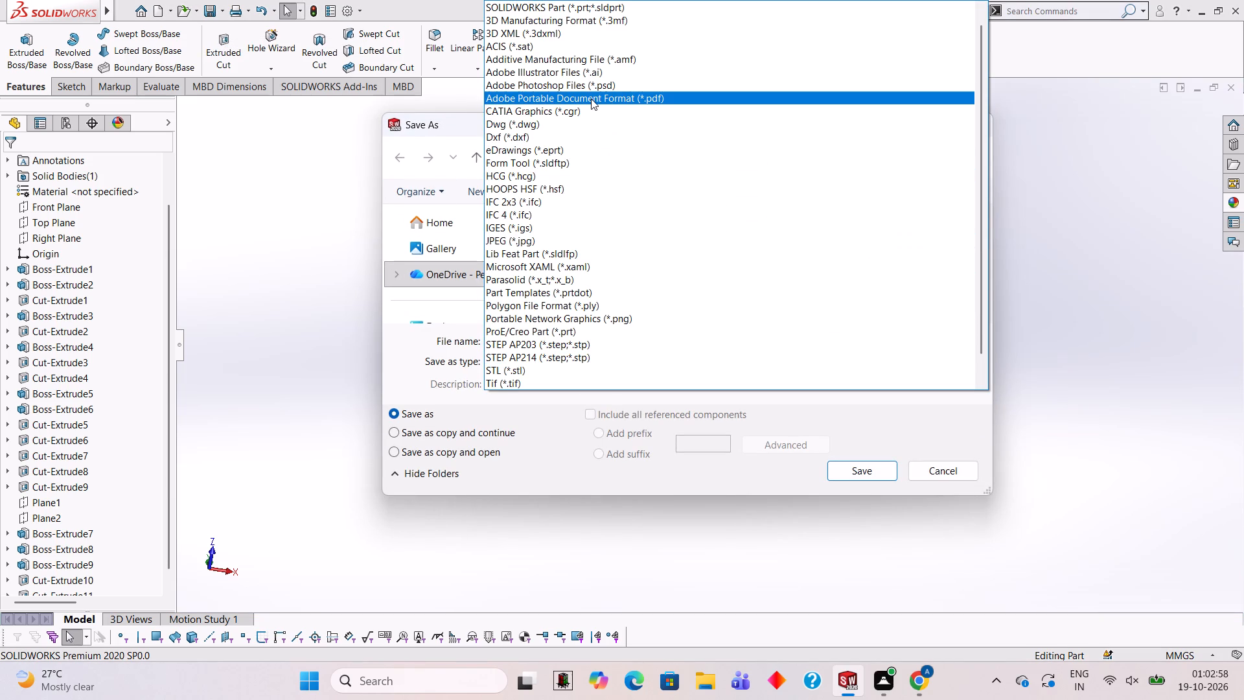
{"action": "left_click", "coordinate": [591, 97]}
{"action": "left_click", "coordinate": [843, 500]}
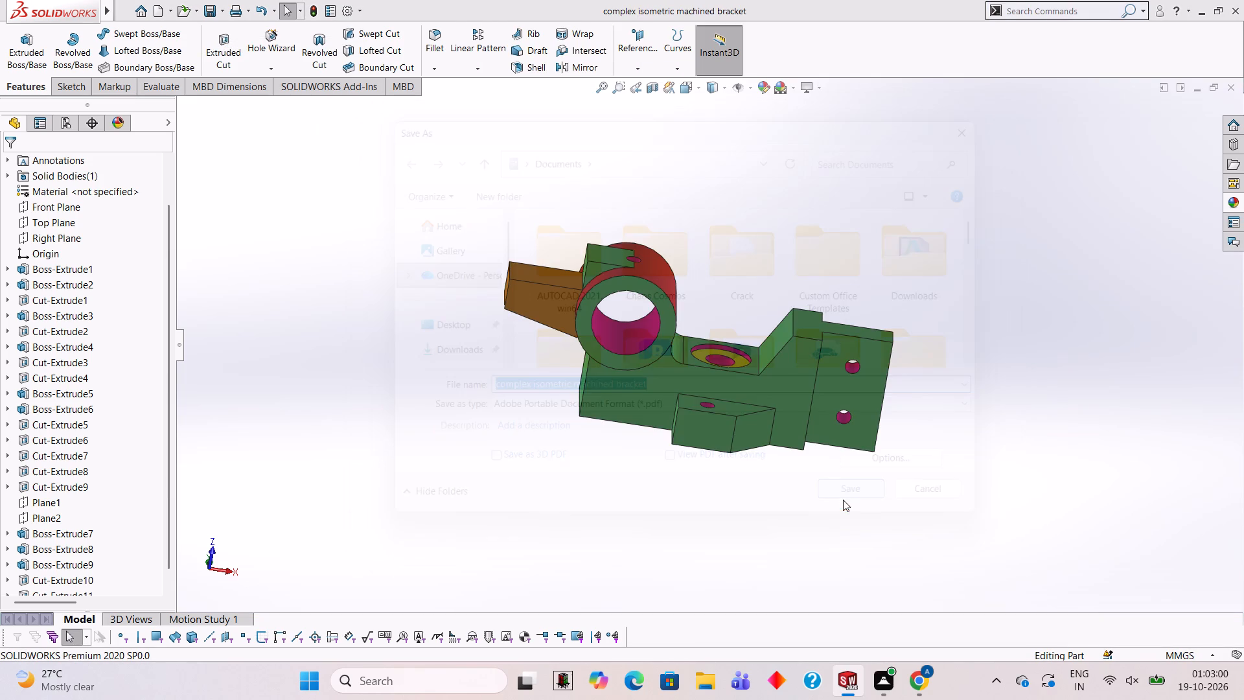